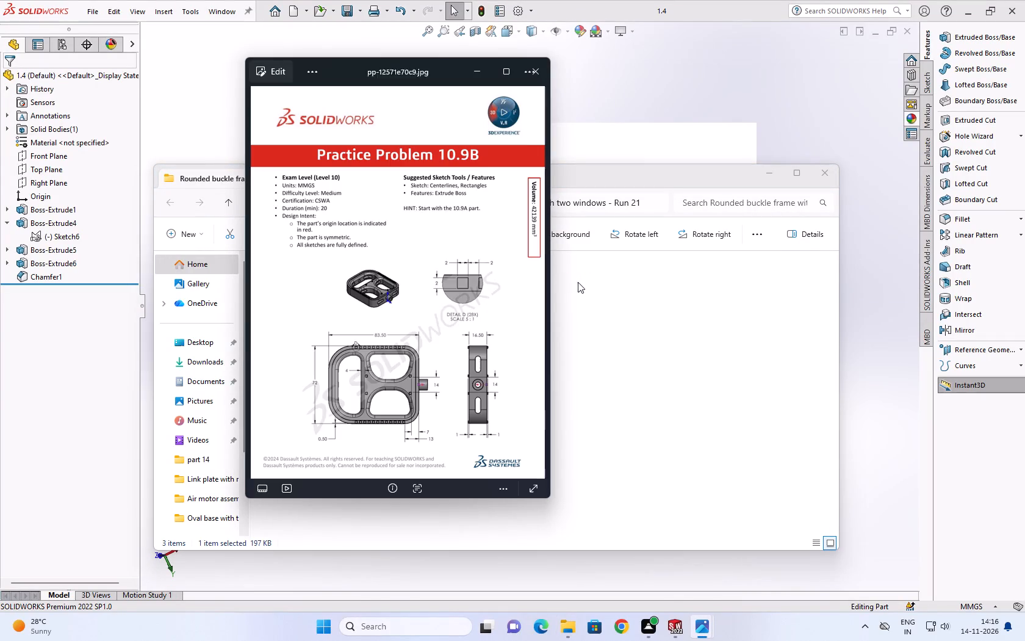
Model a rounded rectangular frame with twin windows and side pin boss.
Open the drawing images pp-d99145d724 and pp-ee2a158993 from the task folder, and close the folder window.
{"action": "left_click", "coordinate": [578, 282]}
{"action": "triple_click", "coordinate": [378, 292]}
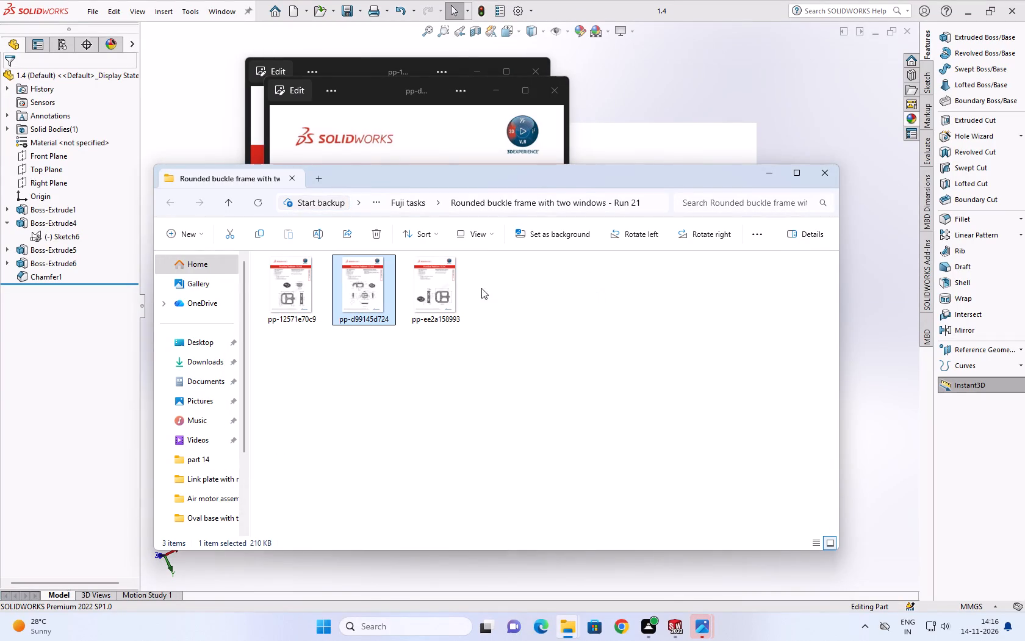
{"action": "double_click", "coordinate": [433, 288]}
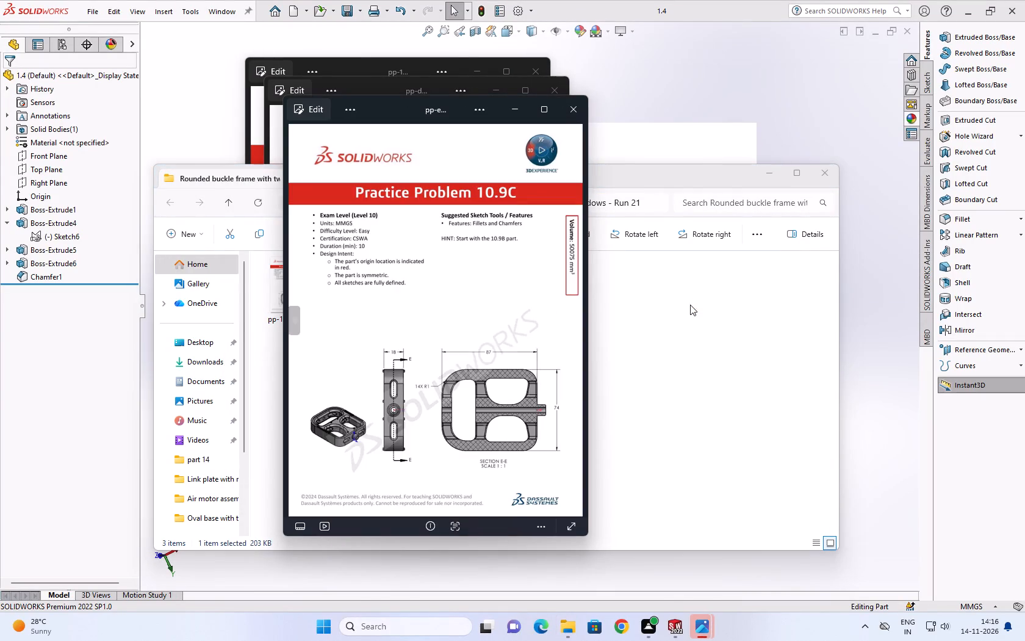
{"action": "left_click", "coordinate": [690, 305]}
{"action": "left_click", "coordinate": [689, 304]}
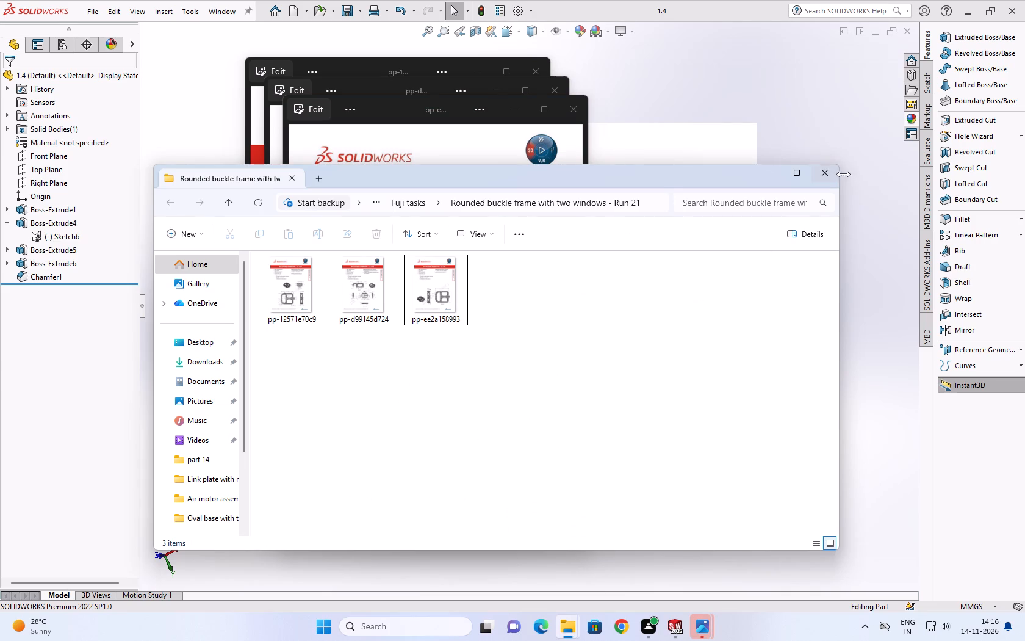
{"action": "left_click", "coordinate": [841, 173]}
{"action": "left_click", "coordinate": [827, 173]}
{"action": "left_click", "coordinate": [793, 162]}
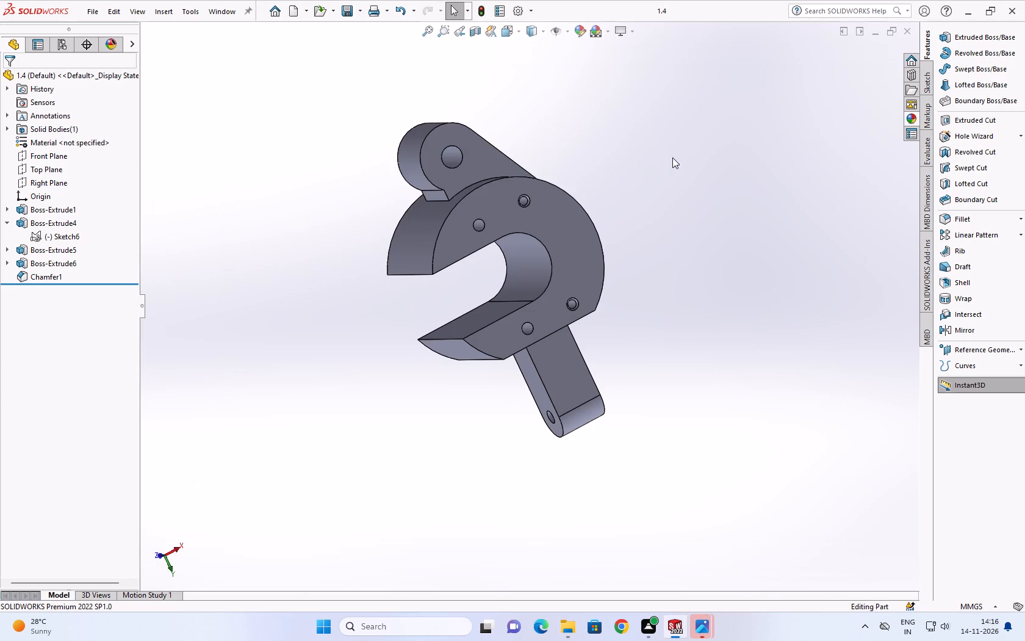
Close the open 1.4 part and create a new part document.
{"action": "left_click", "coordinate": [902, 29]}
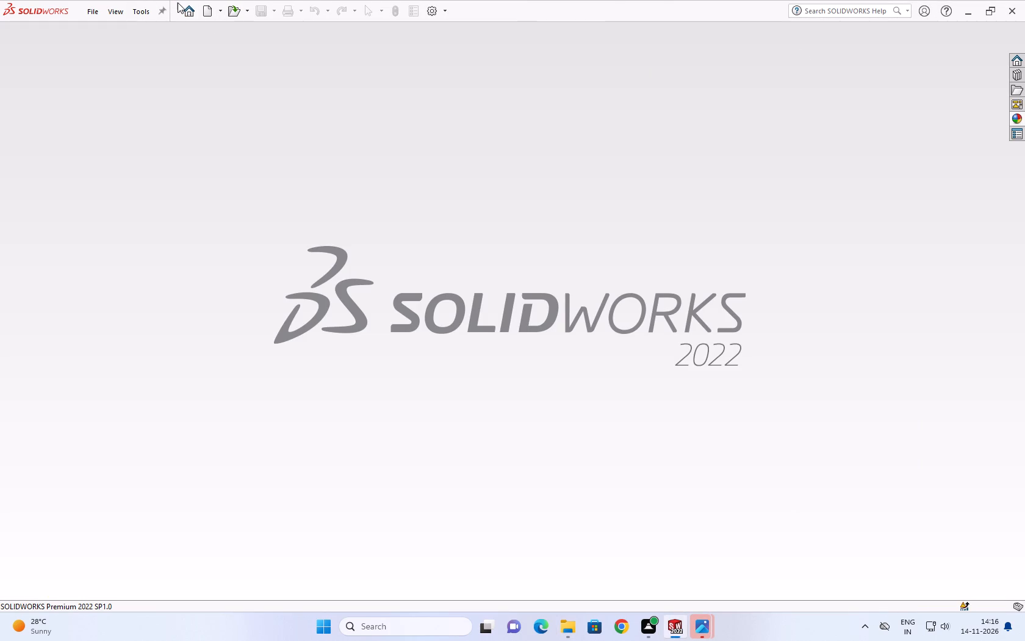
{"action": "left_click", "coordinate": [185, 7]}
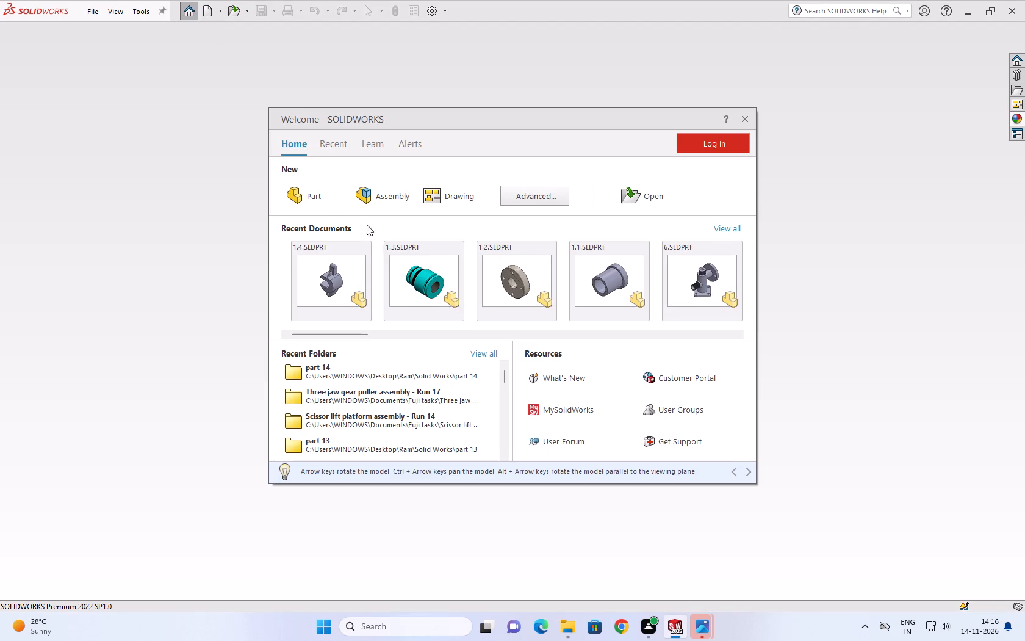
{"action": "left_click", "coordinate": [318, 199]}
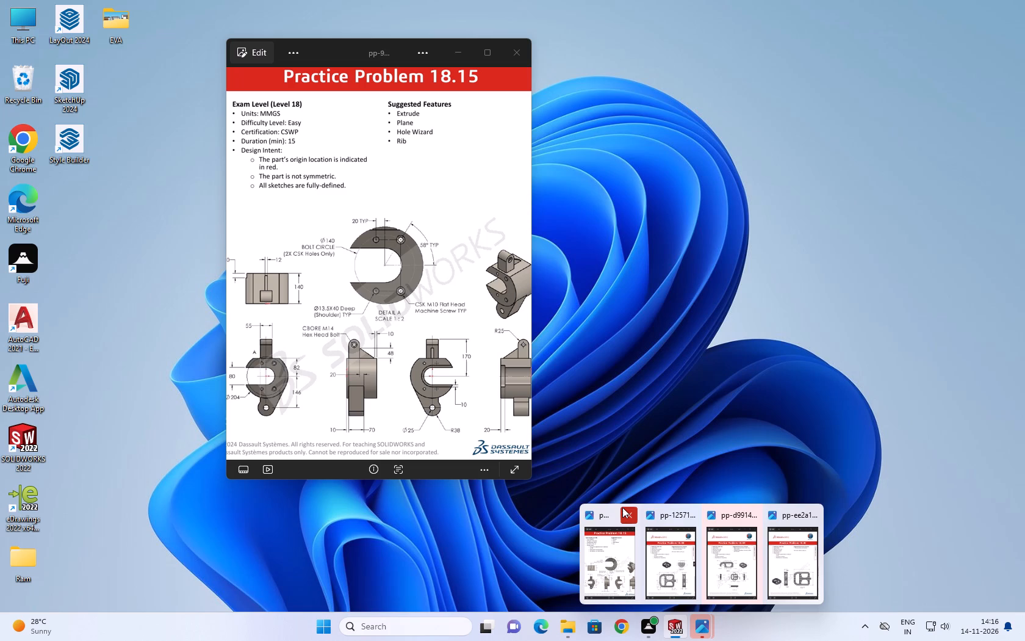
Close the Practice Problem 18.15 drawing image.
{"action": "left_click", "coordinate": [626, 505]}
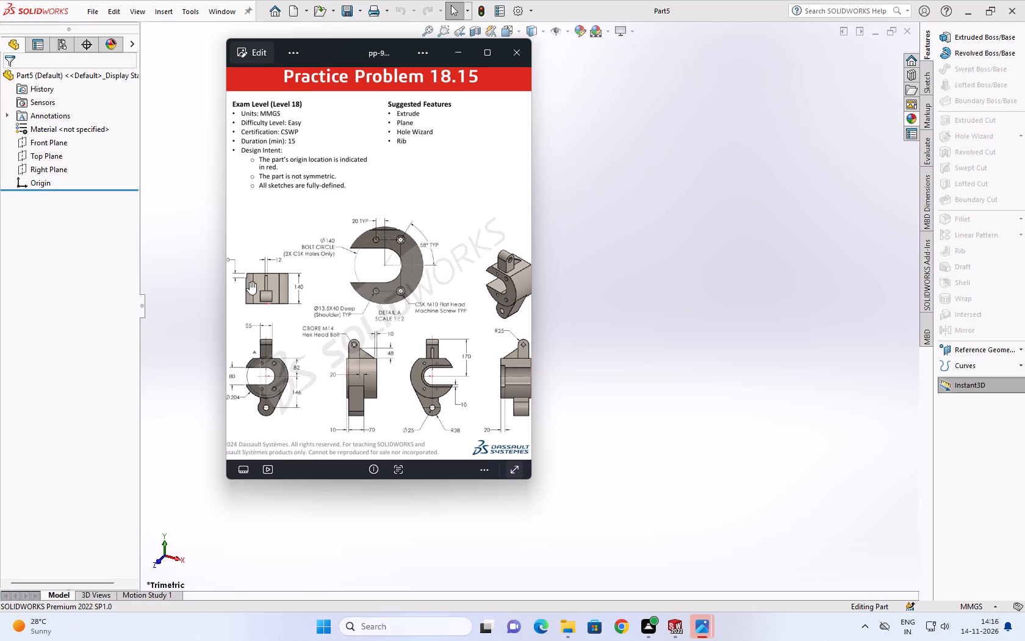
{"action": "scroll", "coordinate": [417, 291], "scroll_direction": "up", "scroll_amount": 1}
{"action": "scroll", "coordinate": [410, 304], "scroll_direction": "down", "scroll_amount": 3}
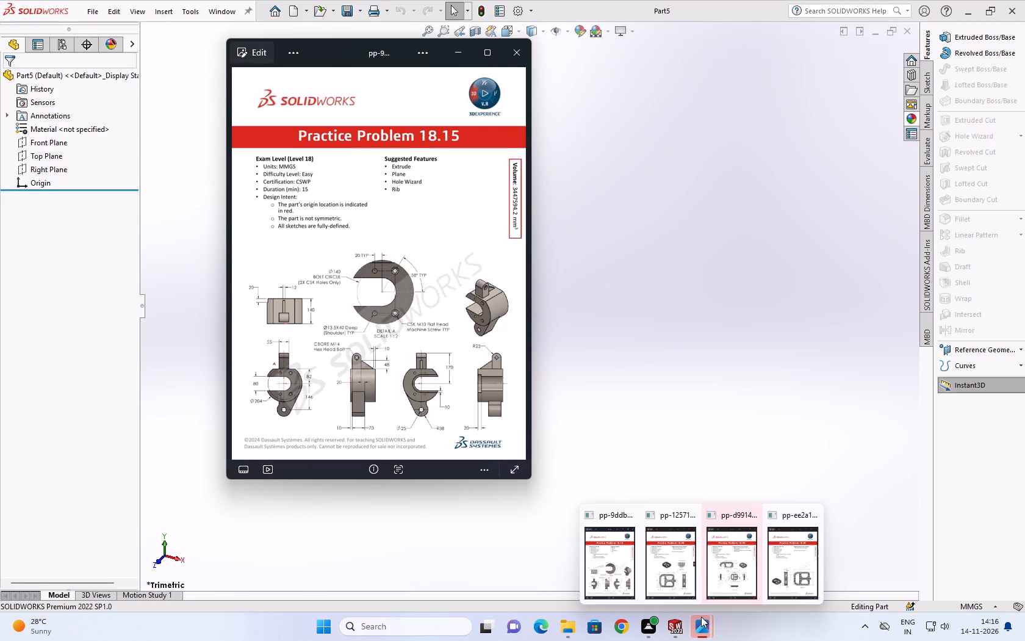
{"action": "left_click", "coordinate": [517, 54]}
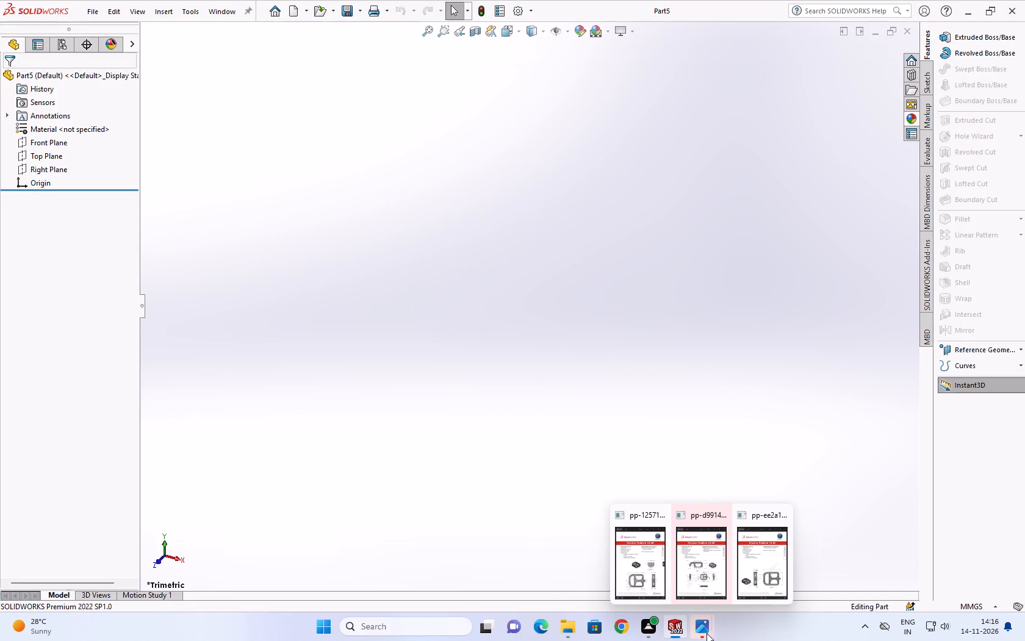
Examine the Practice Problem 10.9B drawing for the frame's overall shape and dimensions.
{"action": "left_click", "coordinate": [639, 541]}
{"action": "scroll", "coordinate": [402, 323], "scroll_direction": "up", "scroll_amount": 2}
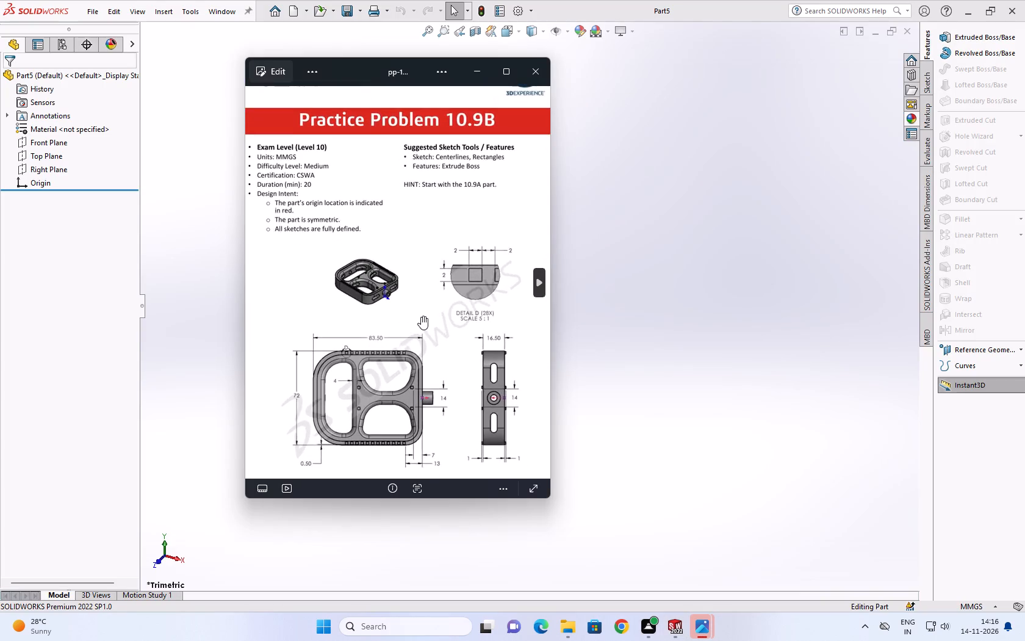
{"action": "scroll", "coordinate": [421, 316], "scroll_direction": "up", "scroll_amount": 3}
{"action": "scroll", "coordinate": [421, 317], "scroll_direction": "down", "scroll_amount": 5}
{"action": "scroll", "coordinate": [442, 305], "scroll_direction": "up", "scroll_amount": 4}
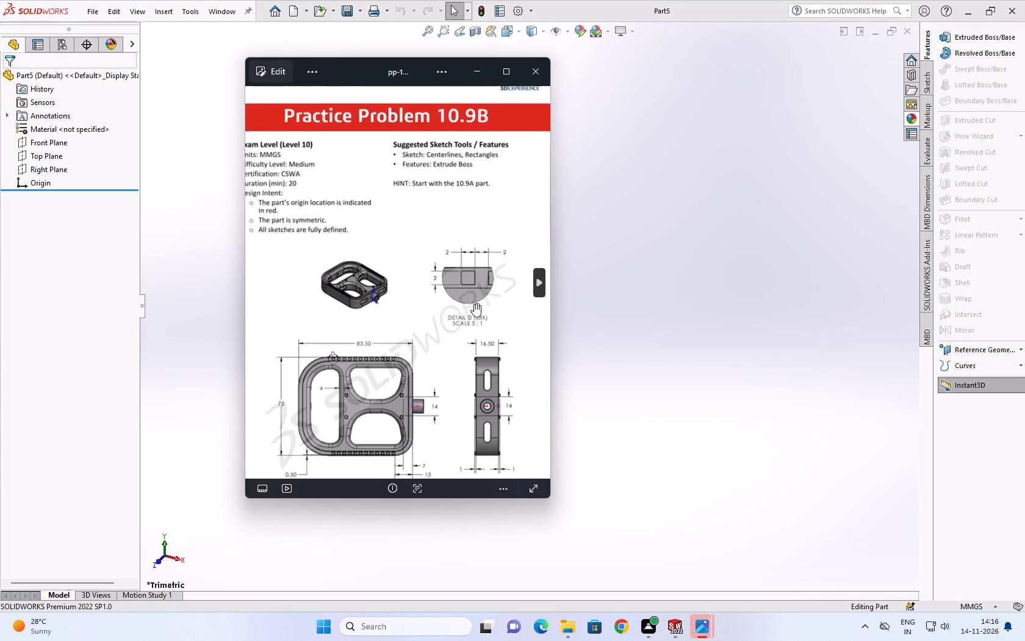
{"action": "scroll", "coordinate": [494, 327], "scroll_direction": "down", "scroll_amount": 5}
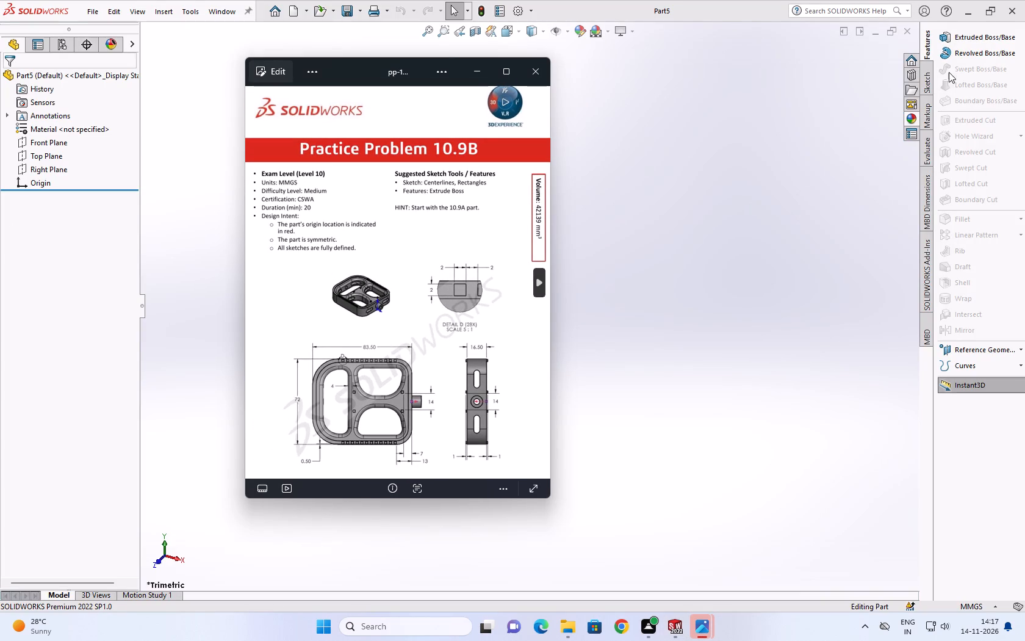
Sketch a center rectangle about 127 by 95 mm on the Front Plane, centred on the origin.
{"action": "left_click", "coordinate": [929, 76]}
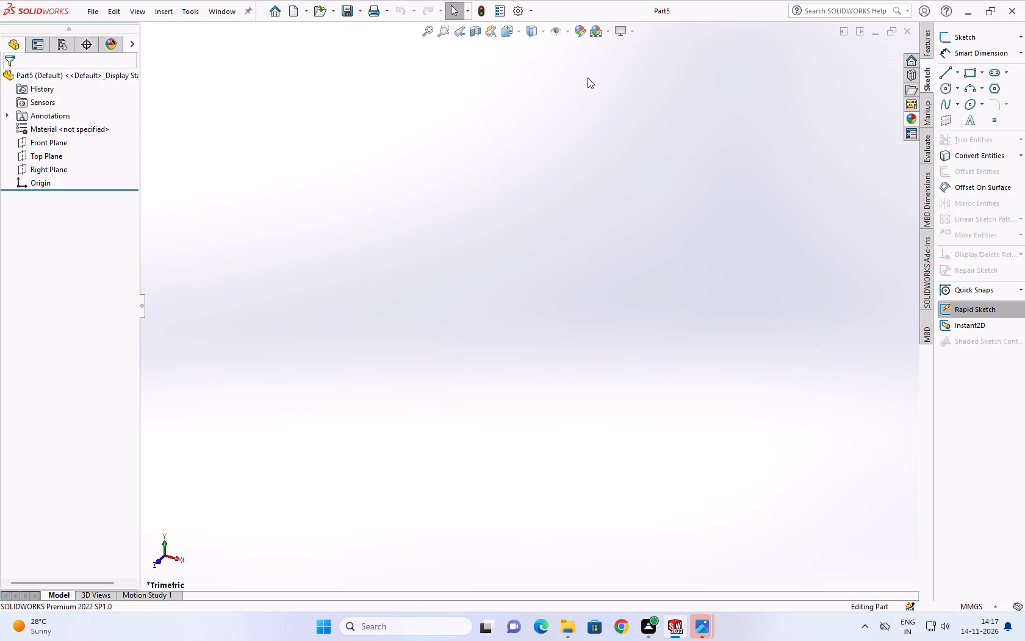
{"action": "left_click", "coordinate": [38, 142]}
{"action": "left_click", "coordinate": [48, 126]}
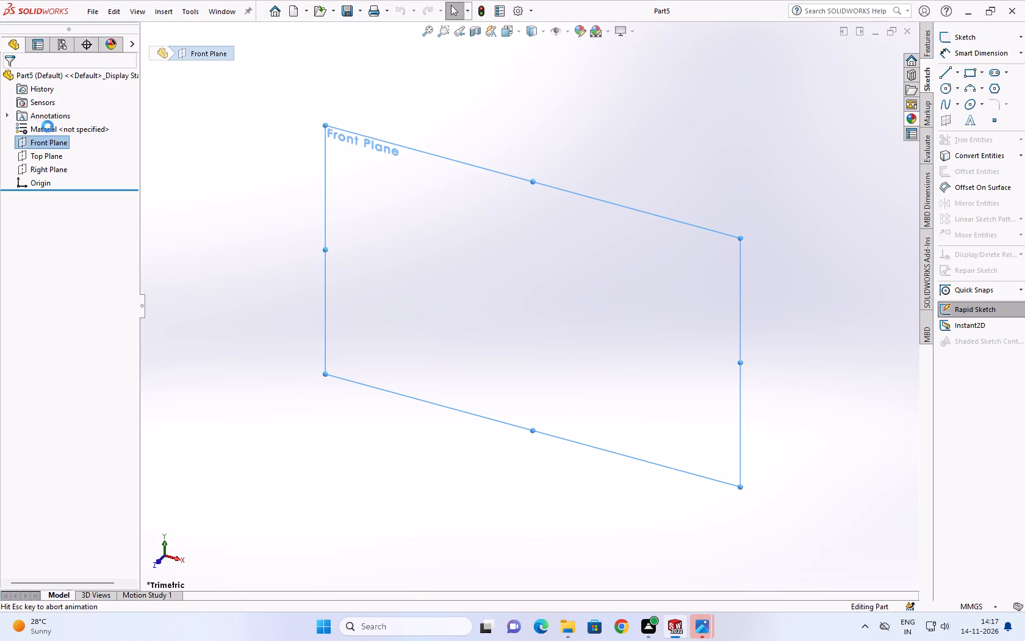
{"action": "left_click", "coordinate": [980, 75]}
{"action": "left_click", "coordinate": [918, 89]}
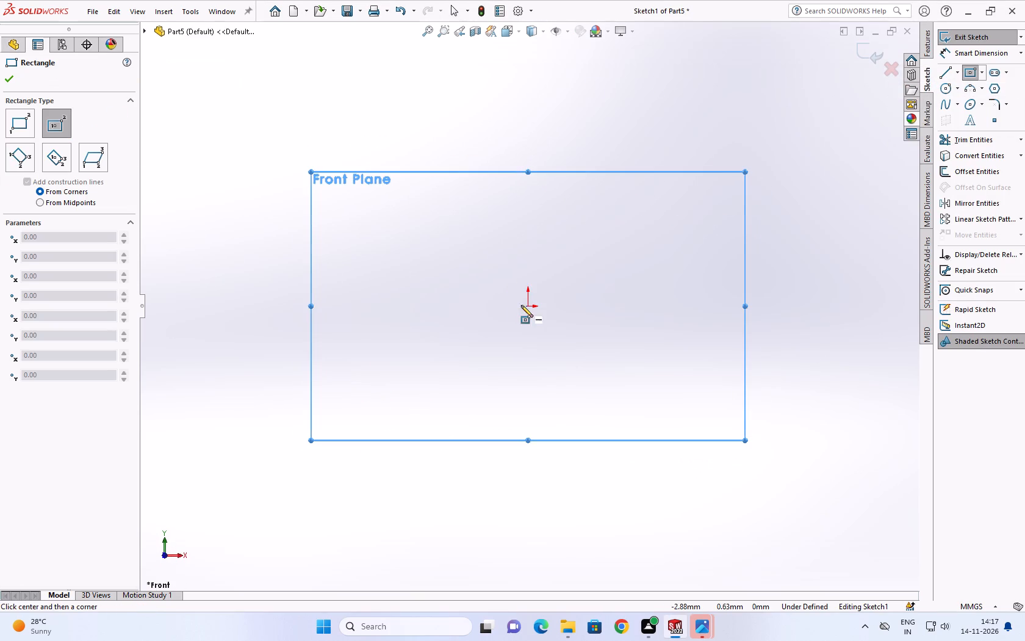
{"action": "left_click", "coordinate": [525, 308]}
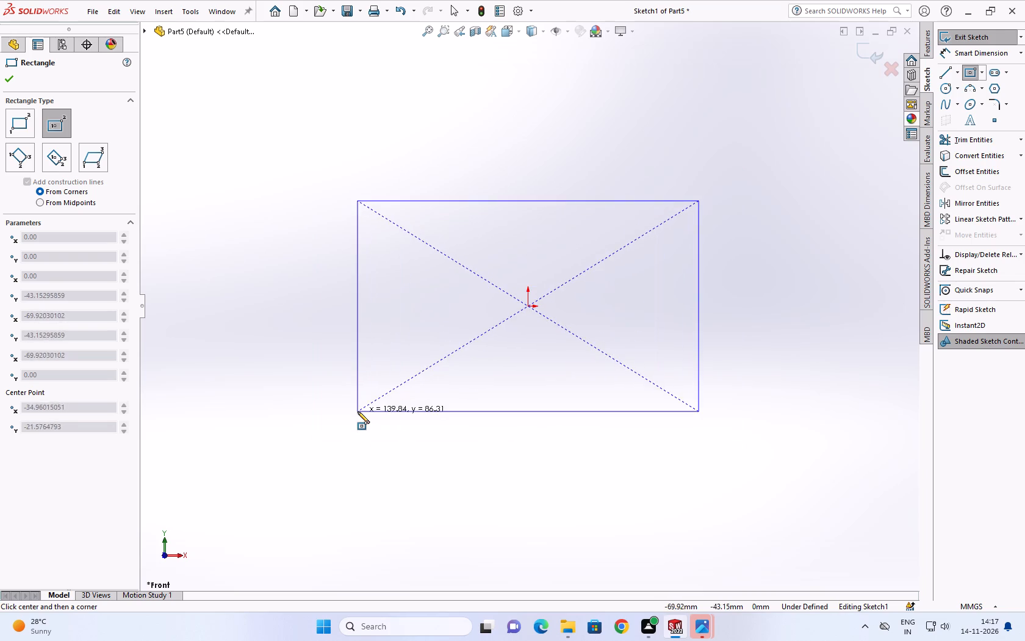
{"action": "left_click", "coordinate": [373, 422]}
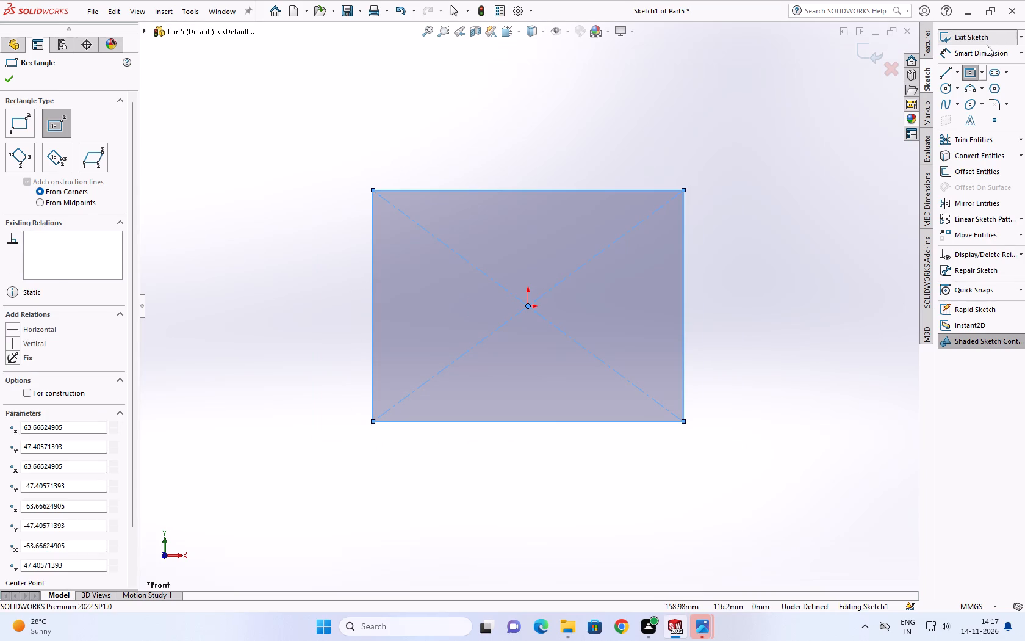
Dimension the rectangle 83.50 mm wide and 72 mm high, taking the sizes from the 10.9B drawing.
{"action": "left_click", "coordinate": [985, 51]}
{"action": "left_click", "coordinate": [577, 190]}
{"action": "left_click", "coordinate": [572, 150]}
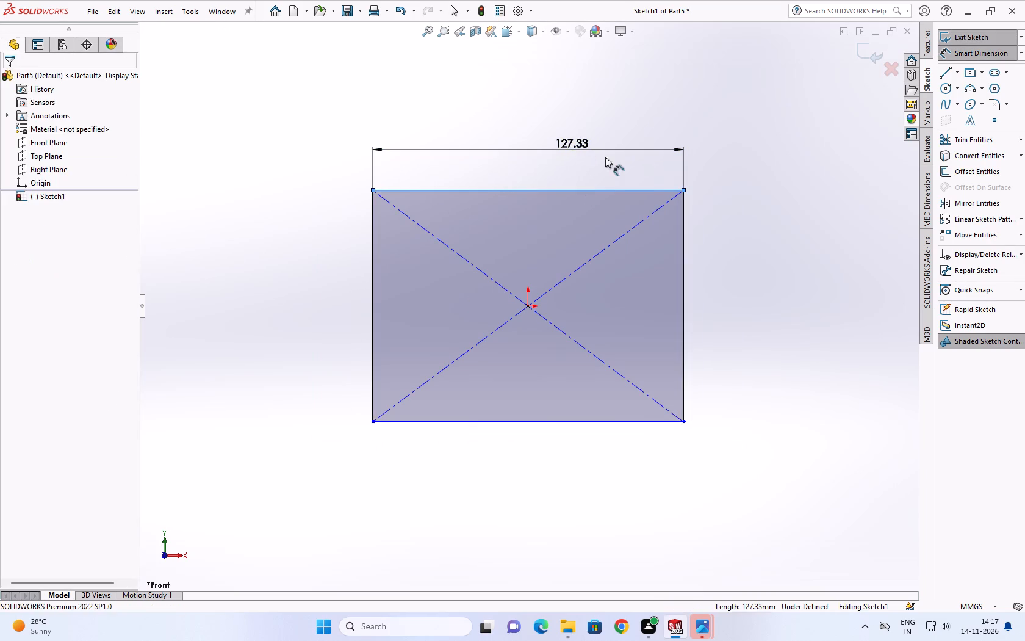
{"action": "left_click", "coordinate": [696, 623]}
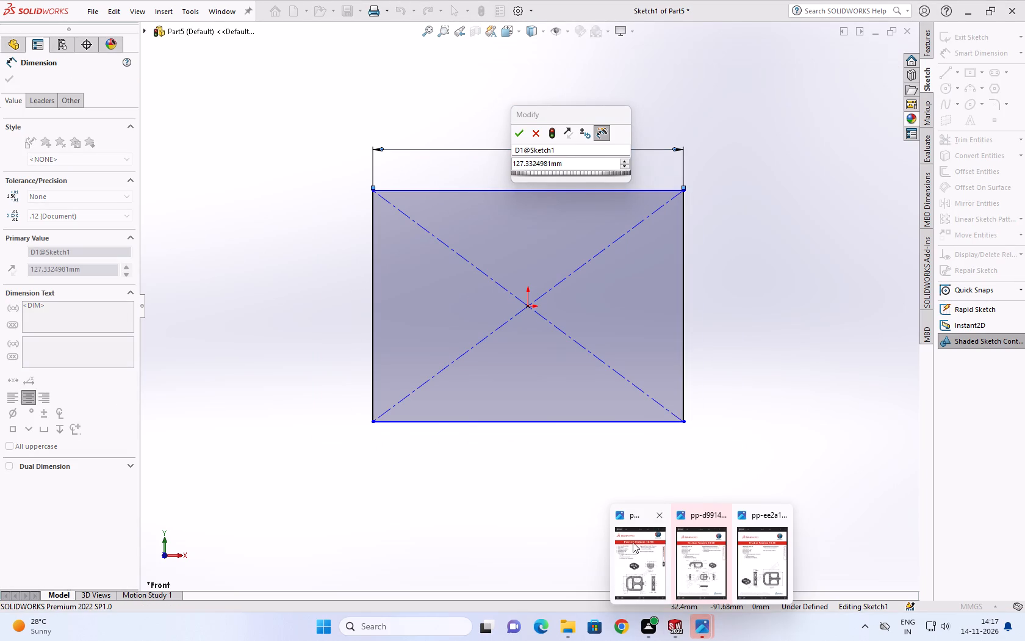
{"action": "left_click", "coordinate": [635, 557]}
{"action": "scroll", "coordinate": [418, 335], "scroll_direction": "up", "scroll_amount": 1}
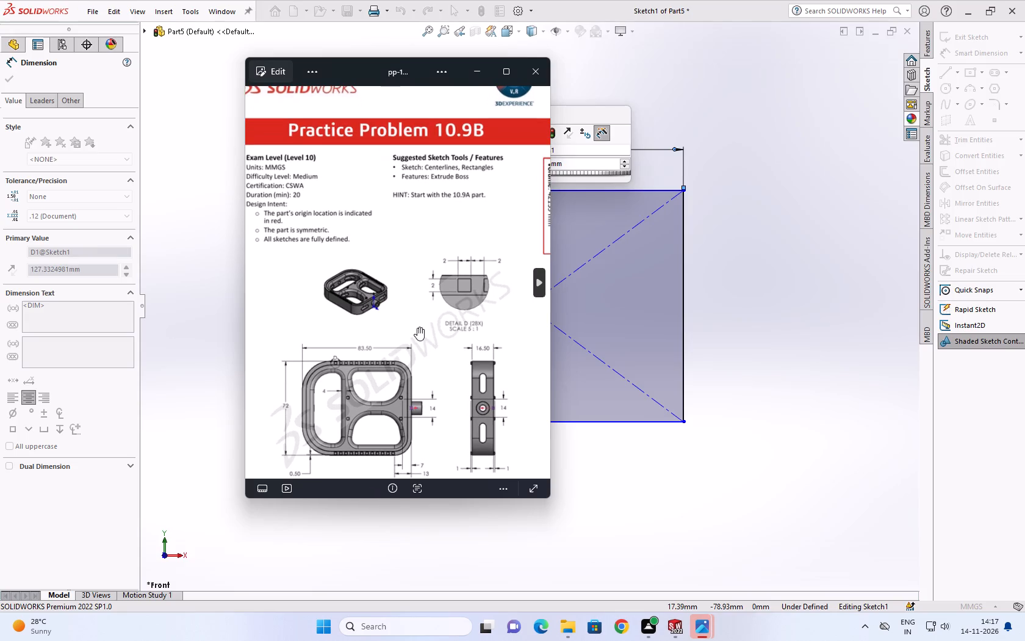
{"action": "scroll", "coordinate": [384, 214], "scroll_direction": "up", "scroll_amount": 1}
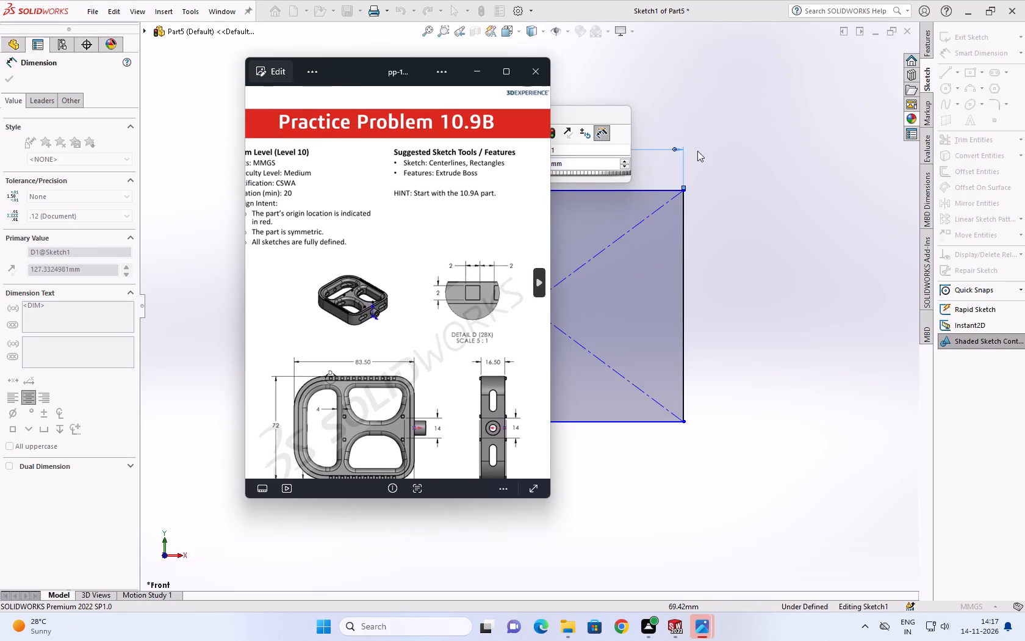
{"action": "left_click", "coordinate": [599, 162]}
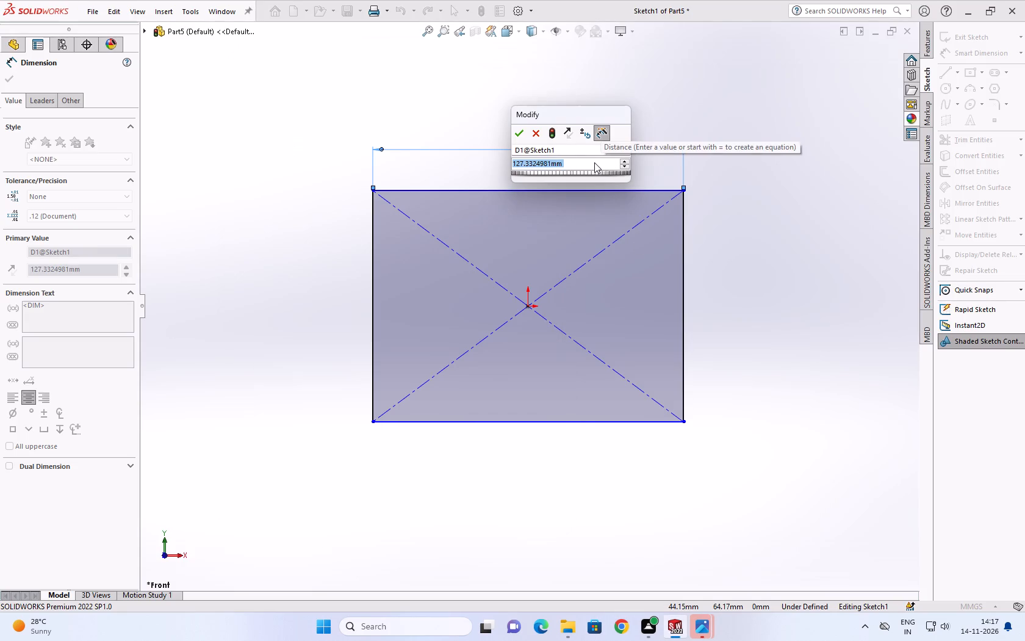
{"action": "type", "text": "83.50"}
{"action": "key", "text": "Return"}
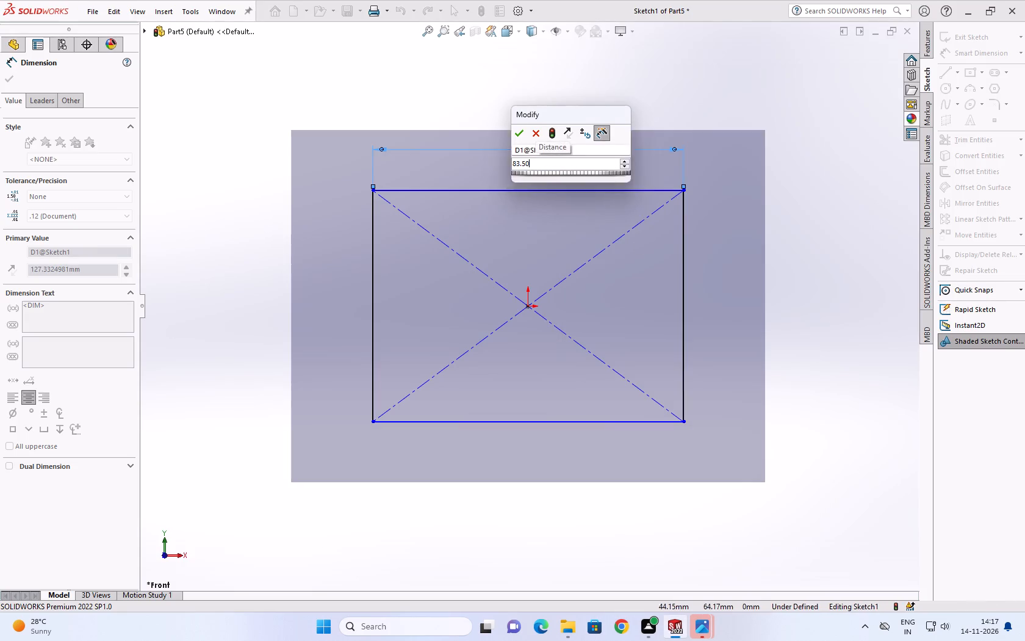
{"action": "left_click", "coordinate": [375, 261]}
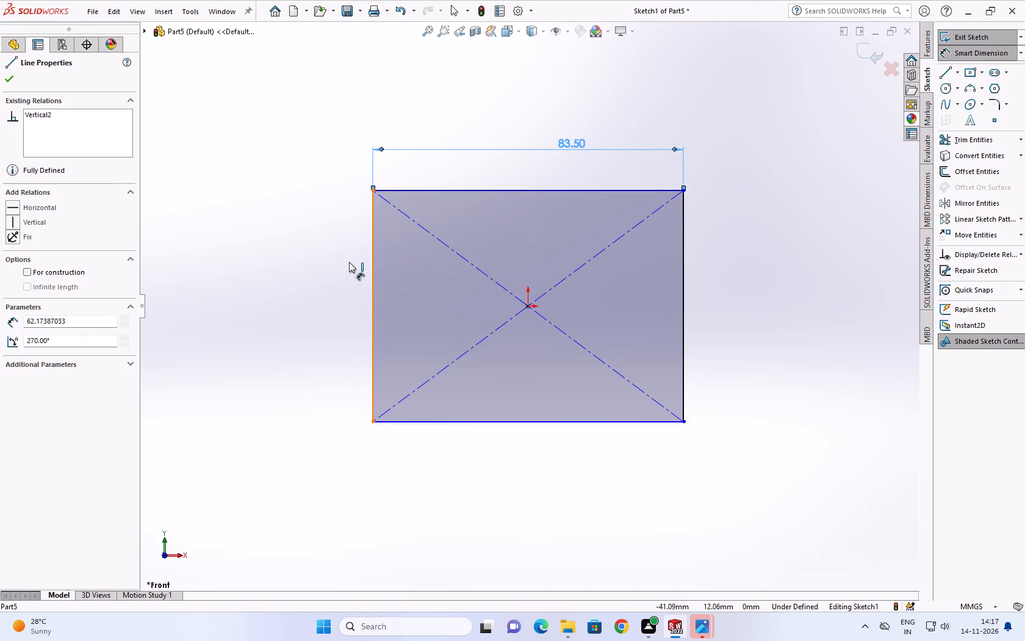
{"action": "left_click", "coordinate": [335, 262]}
{"action": "type", "text": "72"}
{"action": "key", "text": "Return"}
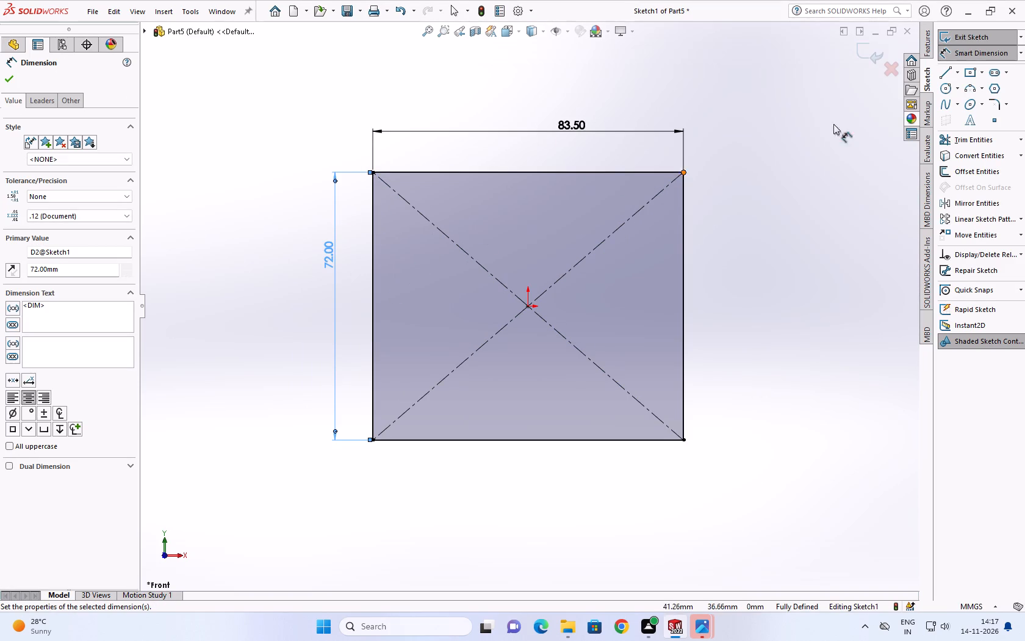
Fillet the rectangle's two left corners with a 22 mm radius, taking the radius from the 10.9A drawing.
{"action": "left_click", "coordinate": [998, 99]}
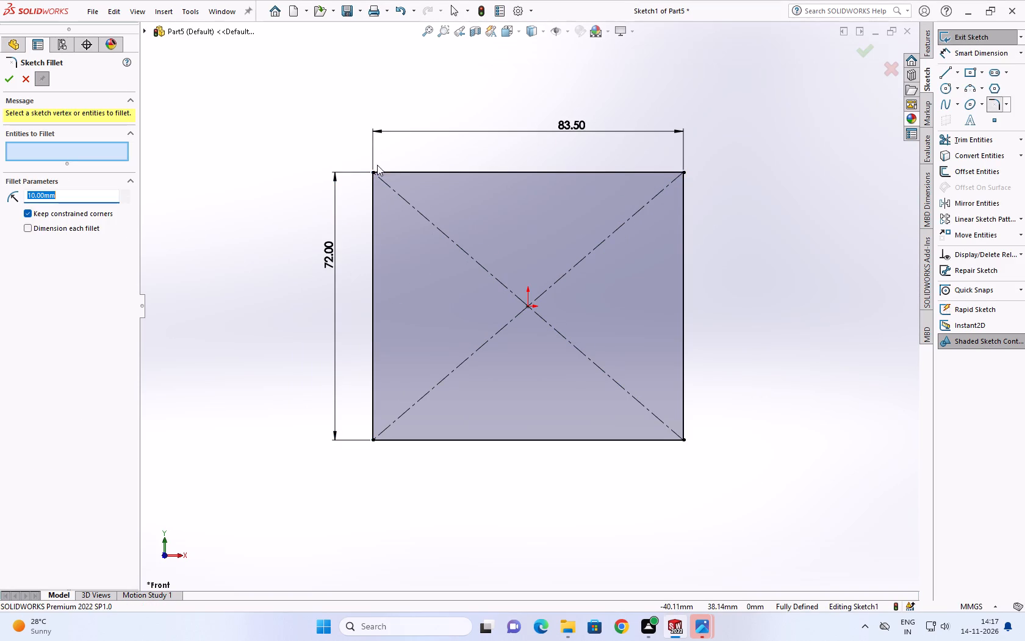
{"action": "left_click", "coordinate": [373, 172]}
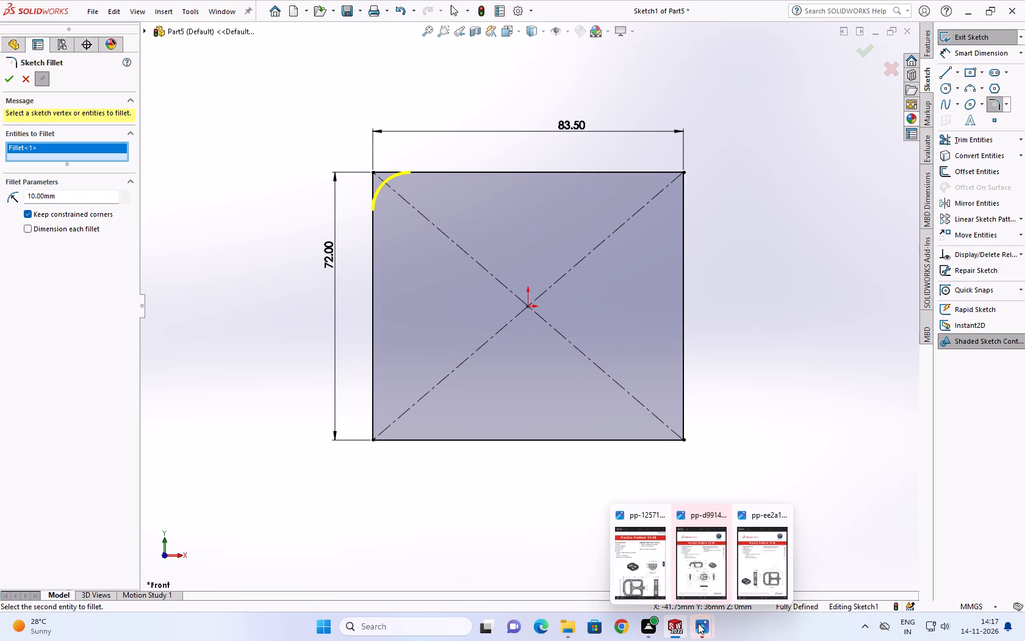
{"action": "left_click", "coordinate": [698, 623]}
{"action": "left_click", "coordinate": [644, 575]}
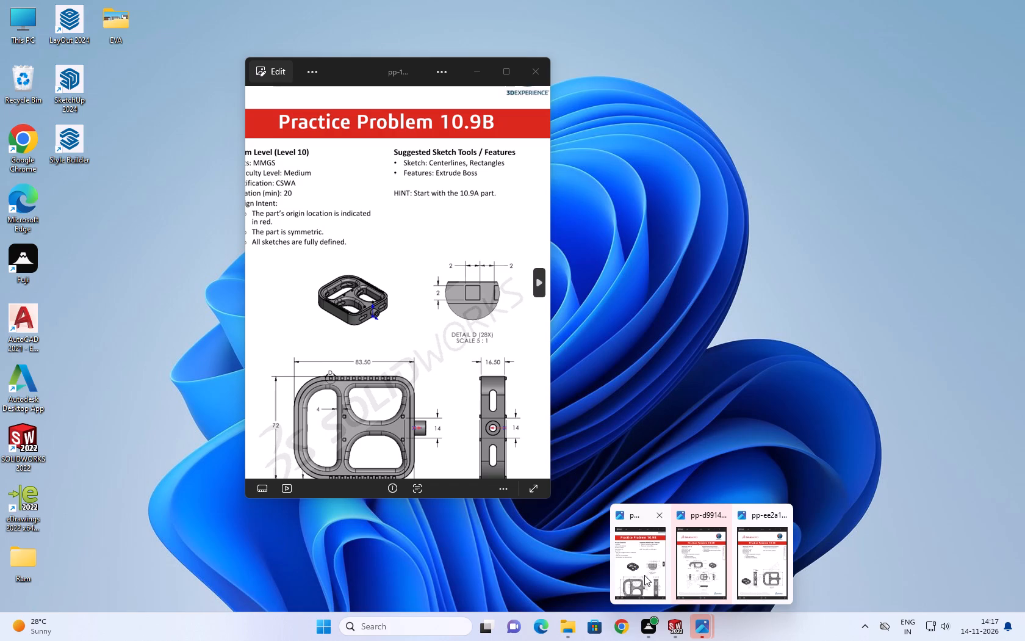
{"action": "scroll", "coordinate": [492, 438], "scroll_direction": "up", "scroll_amount": 2}
{"action": "scroll", "coordinate": [368, 414], "scroll_direction": "down", "scroll_amount": 6}
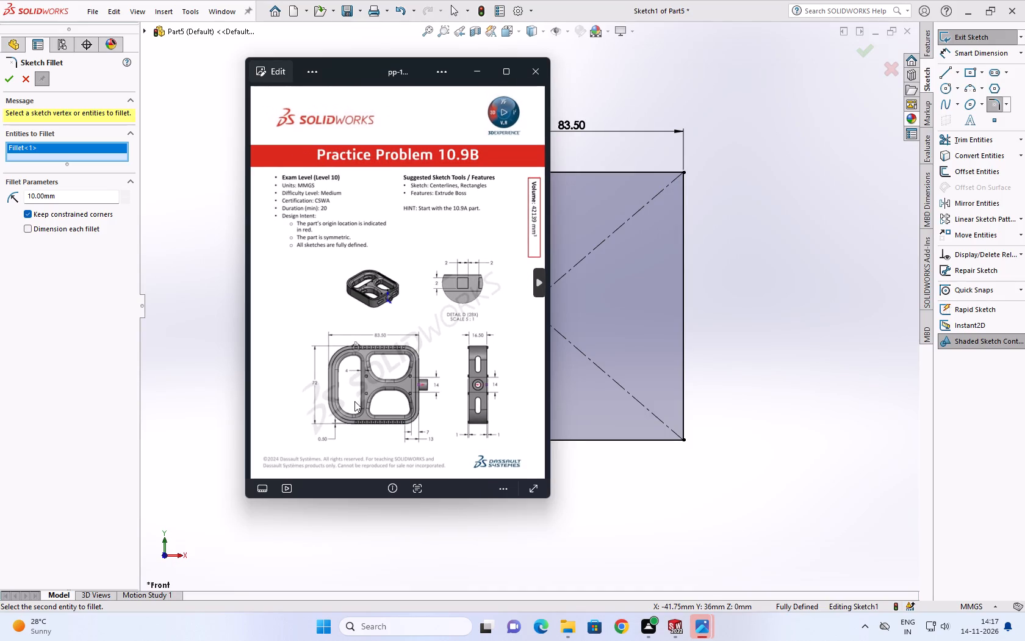
{"action": "scroll", "coordinate": [354, 394], "scroll_direction": "up", "scroll_amount": 2}
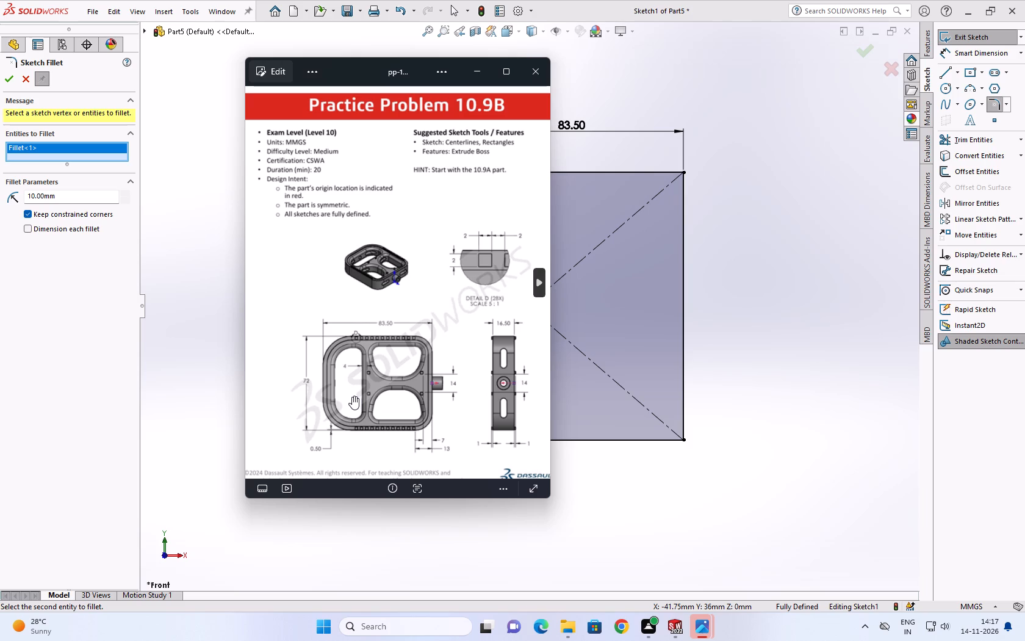
{"action": "left_click", "coordinate": [537, 279]}
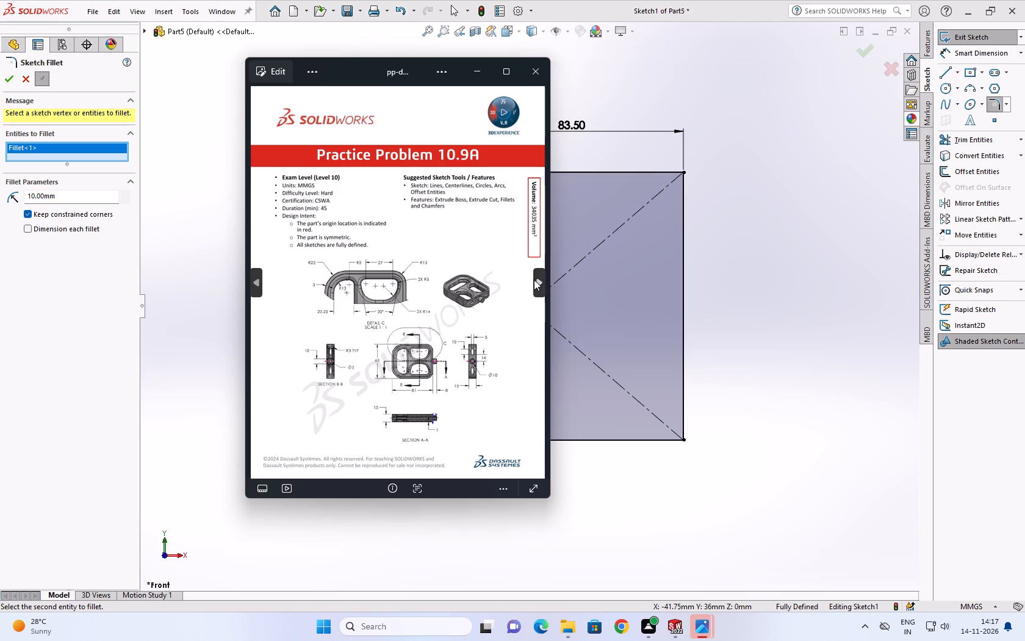
{"action": "scroll", "coordinate": [386, 350], "scroll_direction": "up", "scroll_amount": 2}
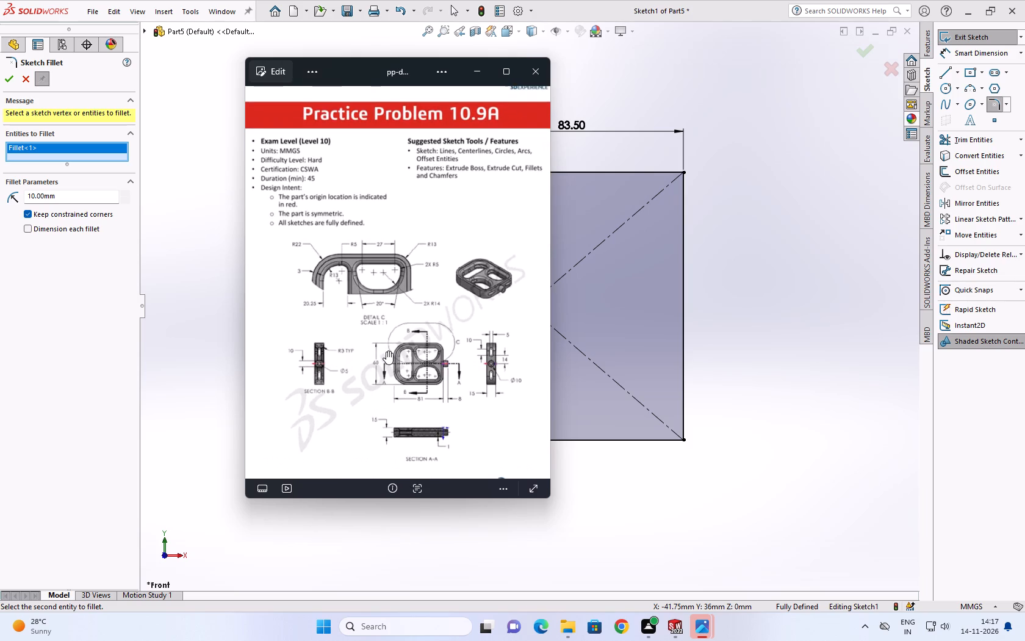
{"action": "scroll", "coordinate": [386, 351], "scroll_direction": "up", "scroll_amount": 1}
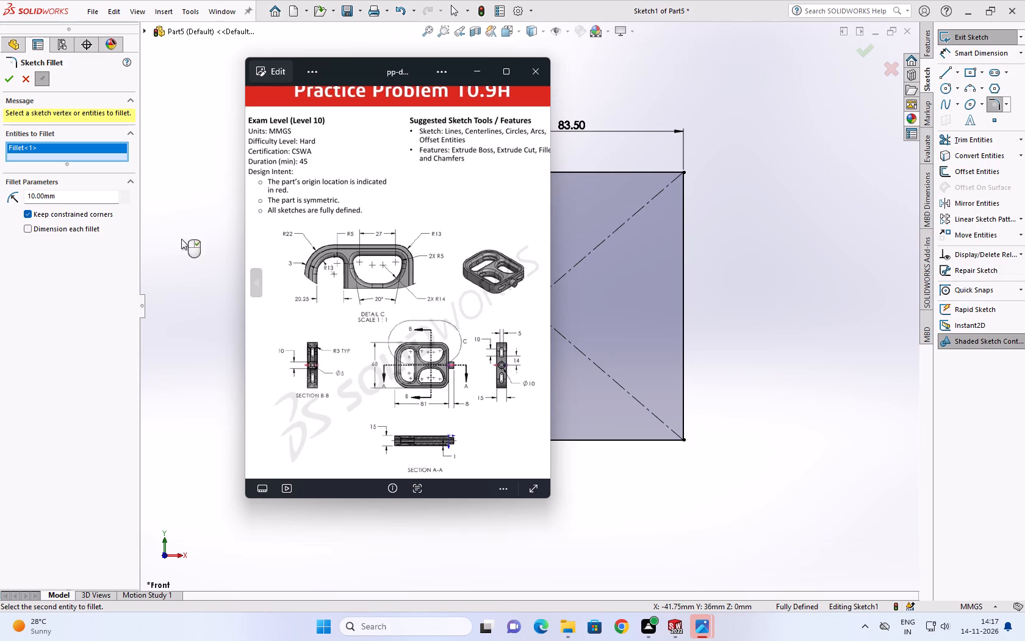
{"action": "double_click", "coordinate": [73, 197]}
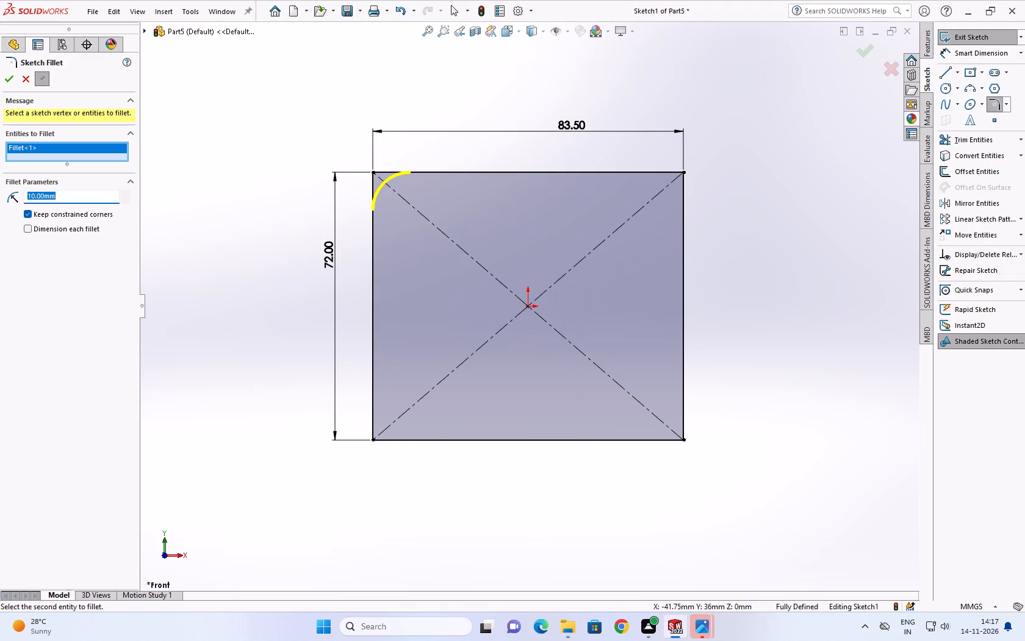
{"action": "type", "text": "22"}
{"action": "key", "text": "Return"}
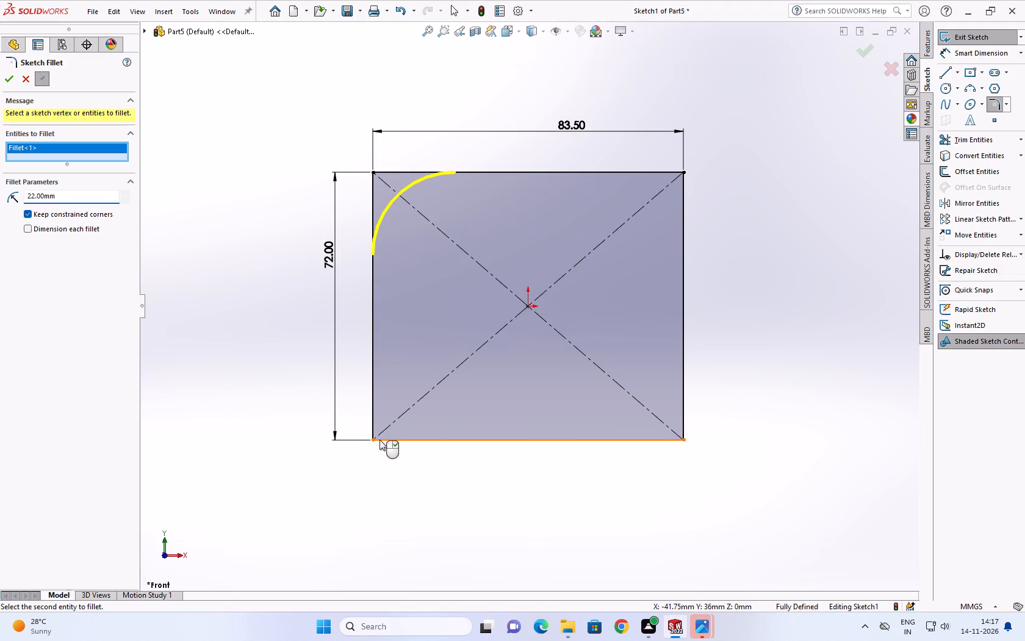
{"action": "left_click", "coordinate": [372, 440]}
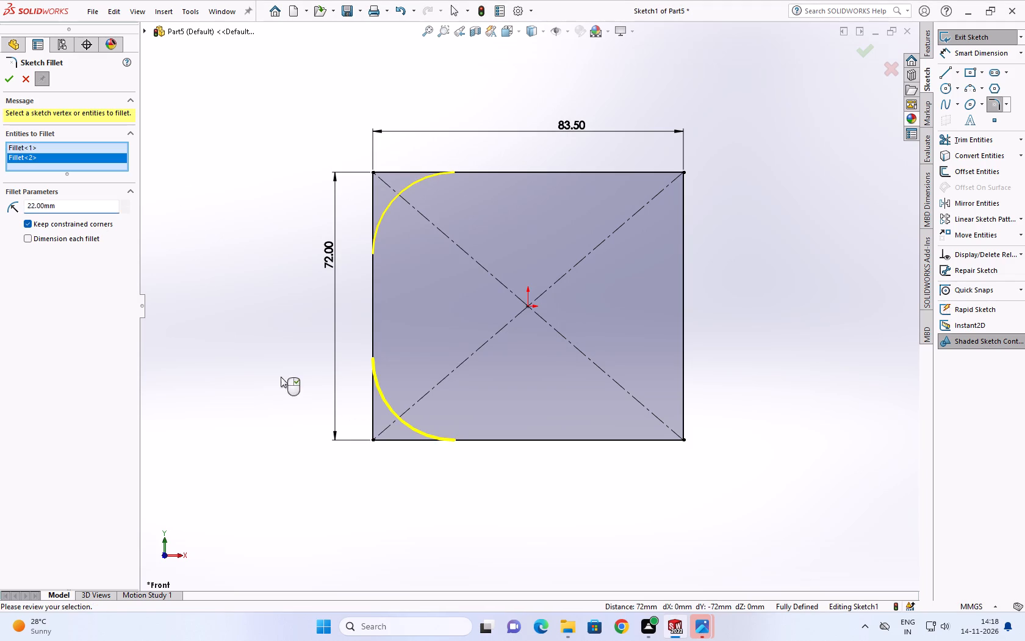
{"action": "left_click", "coordinate": [1, 77]}
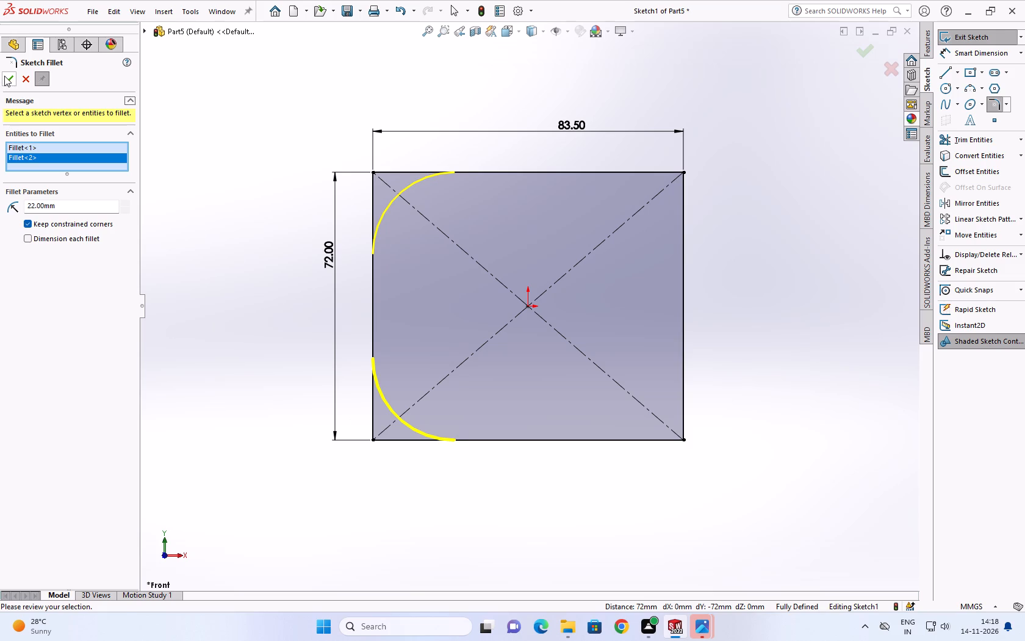
{"action": "left_click", "coordinate": [4, 76]}
Fillet the rectangle's two right corners with a 13 mm radius, as given in the 10.9A drawing.
{"action": "left_click", "coordinate": [694, 624]}
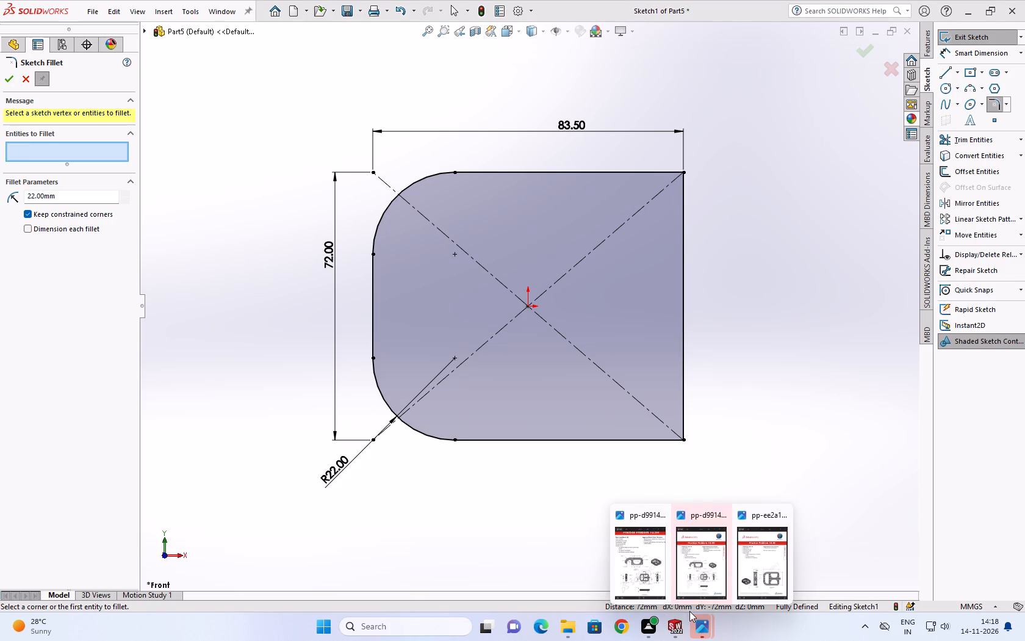
{"action": "left_click", "coordinate": [652, 560]}
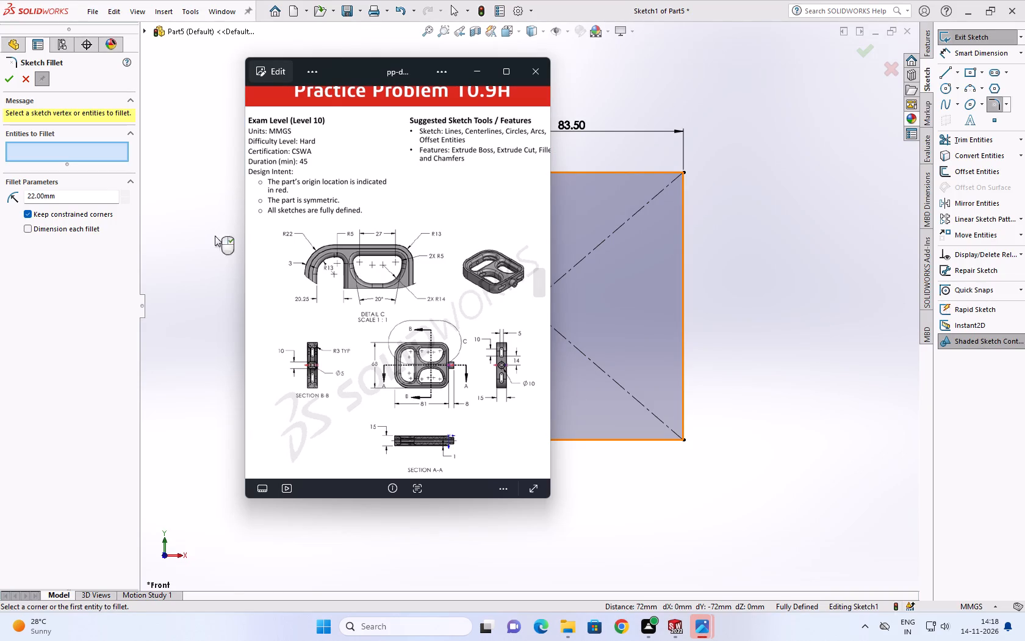
{"action": "double_click", "coordinate": [75, 195]}
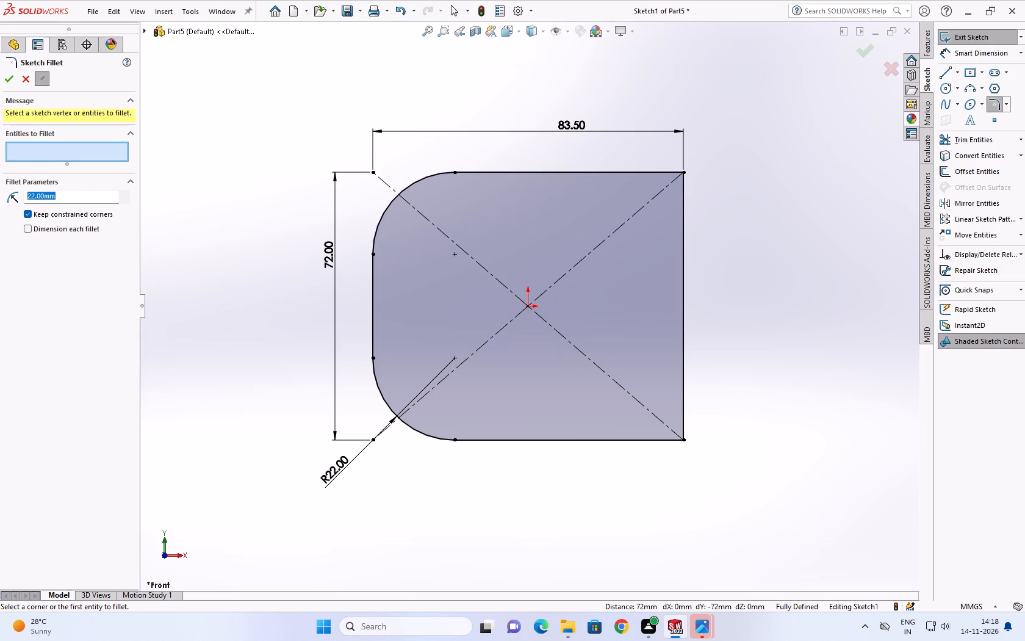
{"action": "type", "text": "13"}
{"action": "key", "text": "Return"}
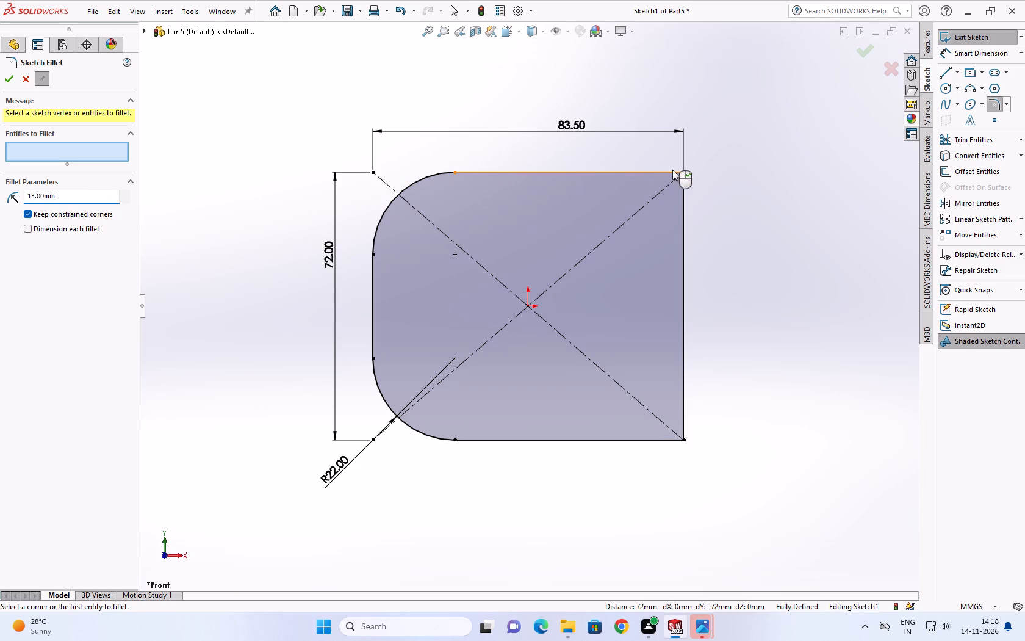
{"action": "left_click", "coordinate": [680, 171]}
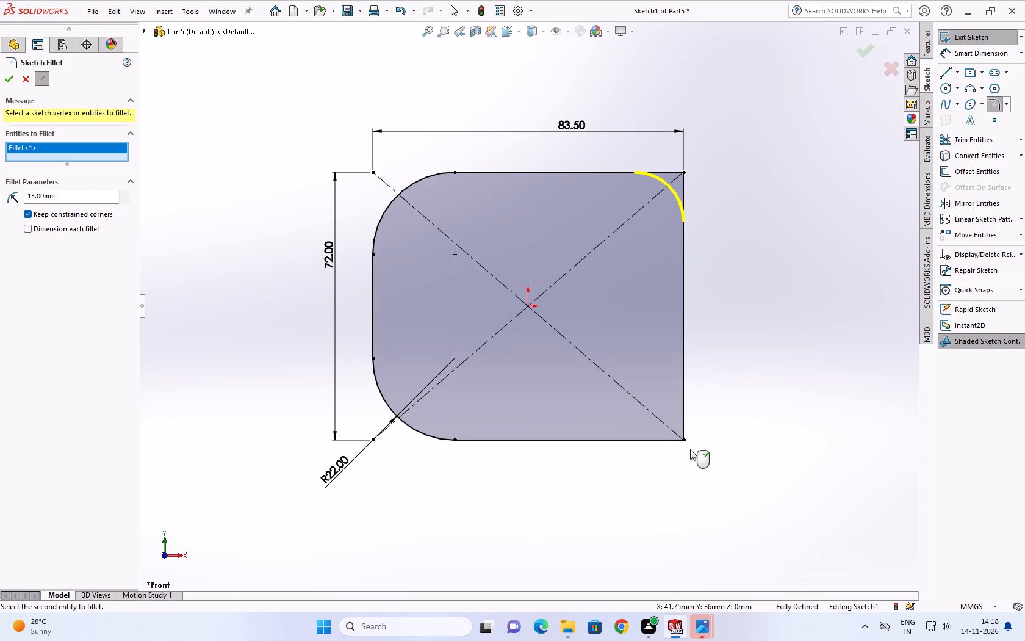
{"action": "left_click", "coordinate": [686, 442]}
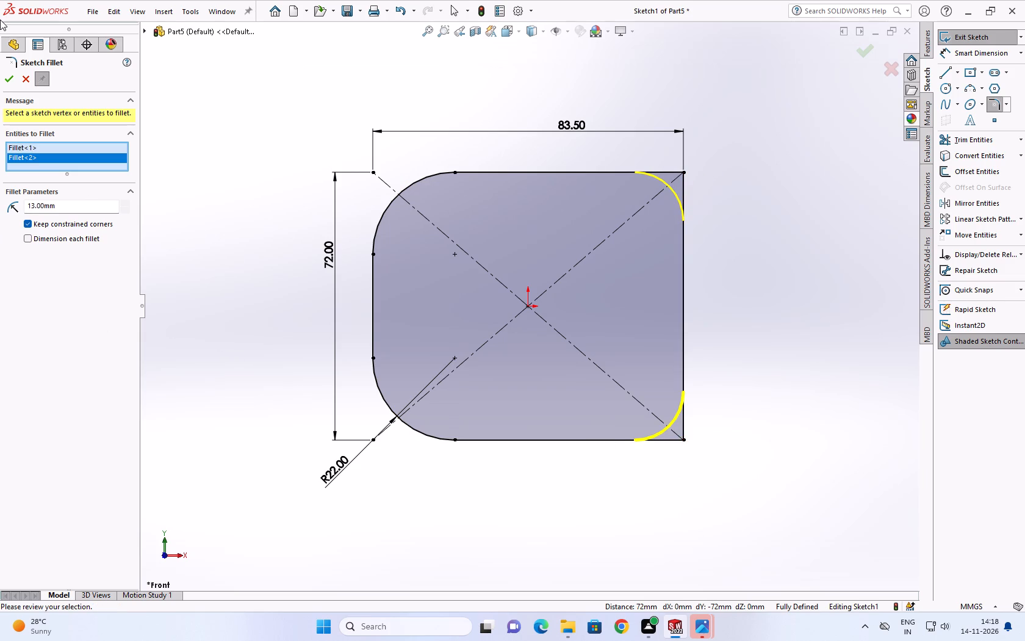
{"action": "left_click", "coordinate": [7, 71]}
{"action": "left_click", "coordinate": [7, 81]}
Examine the Practice Problem 10.9A drawing for the window shapes, radii, section views and frame thickness.
{"action": "scroll", "coordinate": [555, 202], "scroll_direction": "up", "scroll_amount": 2}
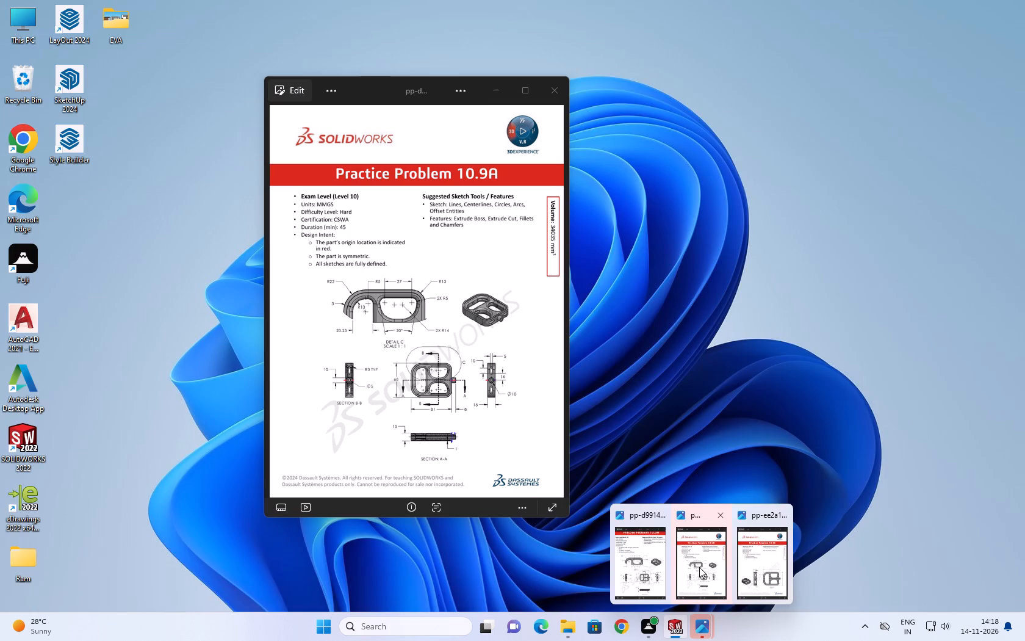
{"action": "left_click", "coordinate": [699, 567]}
{"action": "scroll", "coordinate": [412, 356], "scroll_direction": "up", "scroll_amount": 3}
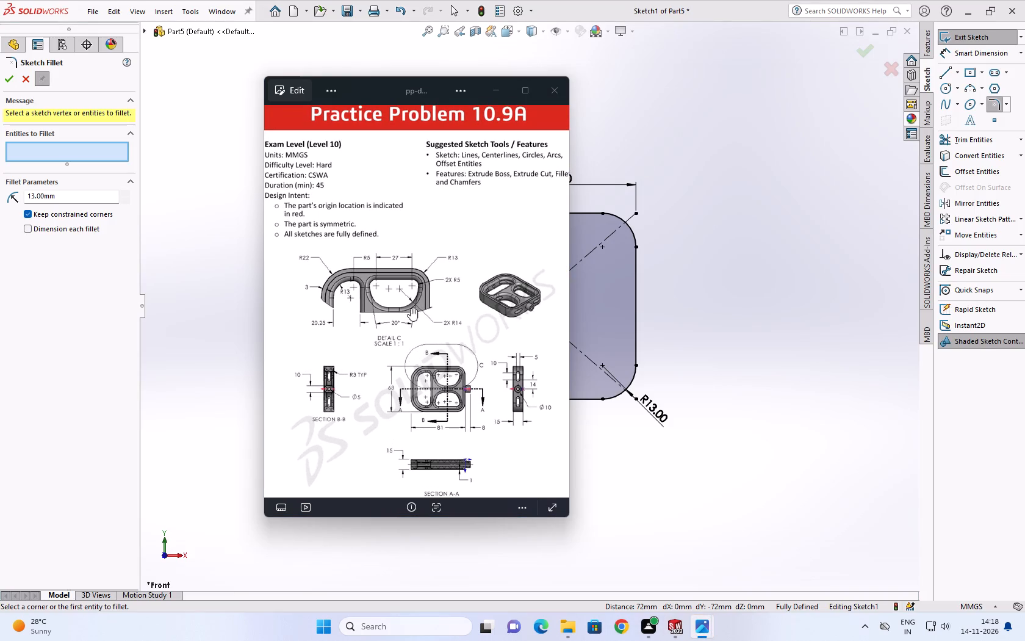
{"action": "scroll", "coordinate": [425, 282], "scroll_direction": "up", "scroll_amount": 1}
{"action": "scroll", "coordinate": [428, 302], "scroll_direction": "down", "scroll_amount": 1}
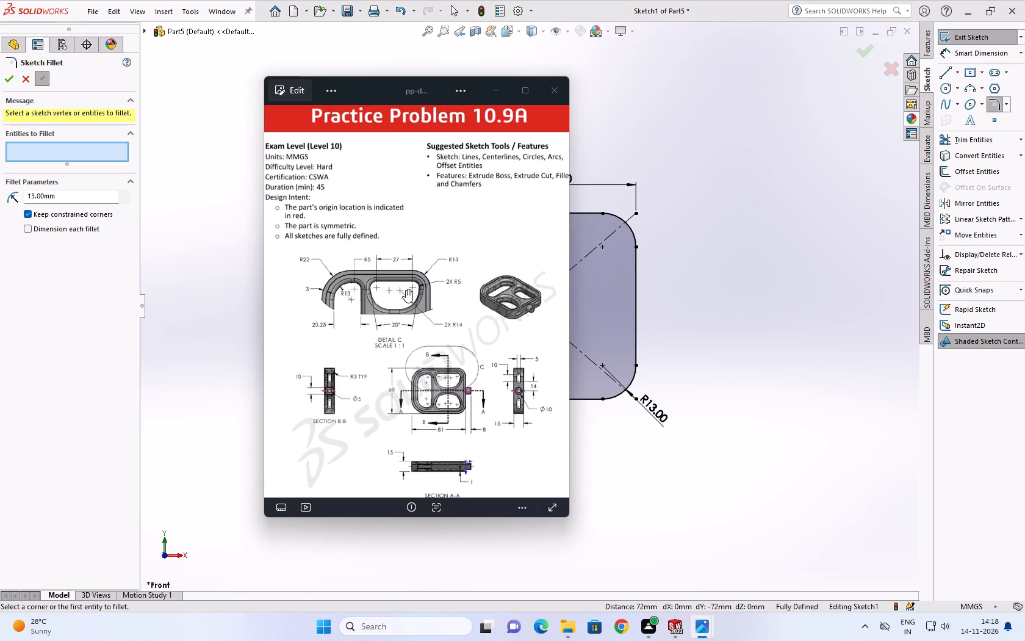
{"action": "scroll", "coordinate": [402, 289], "scroll_direction": "down", "scroll_amount": 3}
{"action": "scroll", "coordinate": [394, 339], "scroll_direction": "up", "scroll_amount": 1}
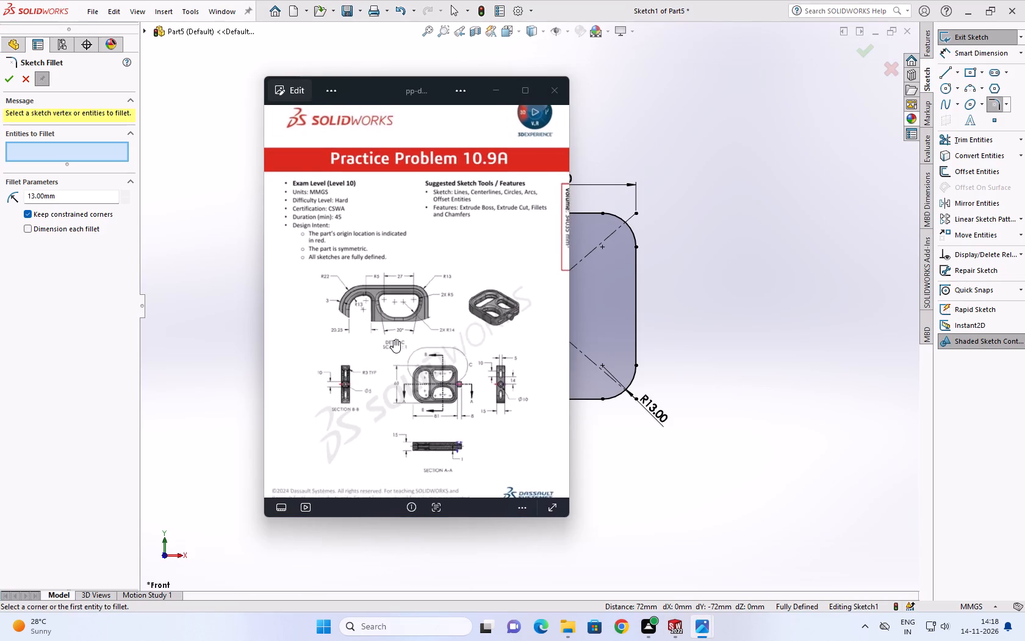
{"action": "scroll", "coordinate": [390, 336], "scroll_direction": "down", "scroll_amount": 6}
{"action": "scroll", "coordinate": [392, 306], "scroll_direction": "up", "scroll_amount": 3}
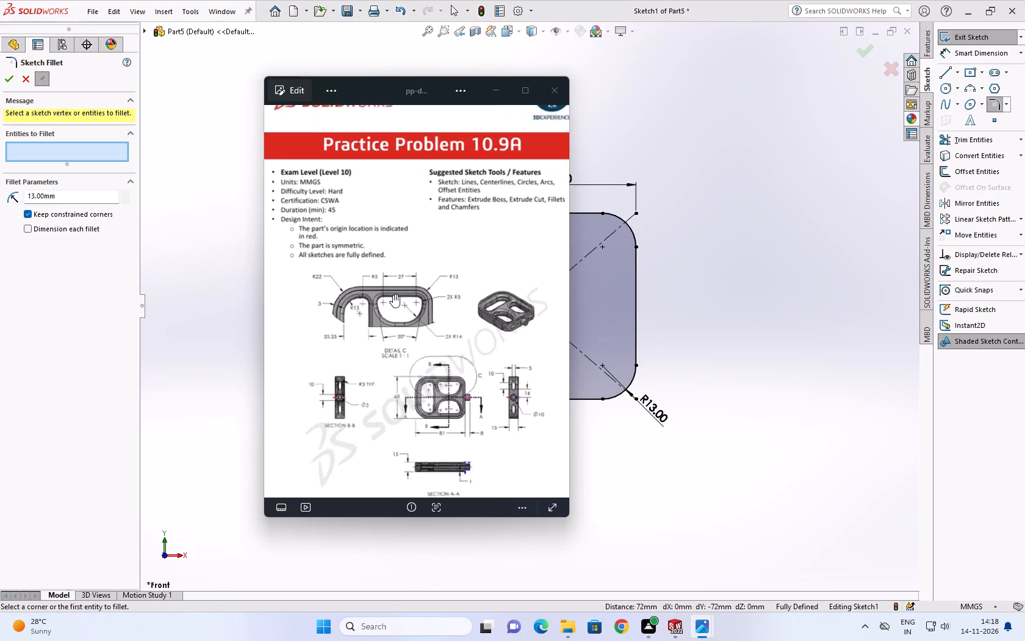
{"action": "scroll", "coordinate": [405, 312], "scroll_direction": "up", "scroll_amount": 3}
{"action": "scroll", "coordinate": [426, 308], "scroll_direction": "down", "scroll_amount": 6}
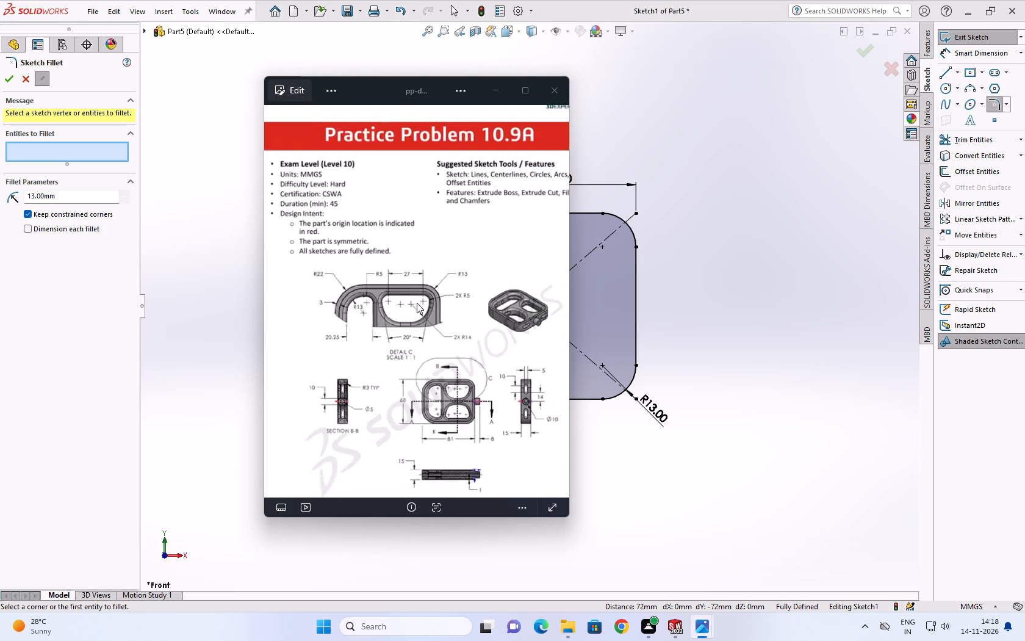
{"action": "scroll", "coordinate": [428, 369], "scroll_direction": "up", "scroll_amount": 11}
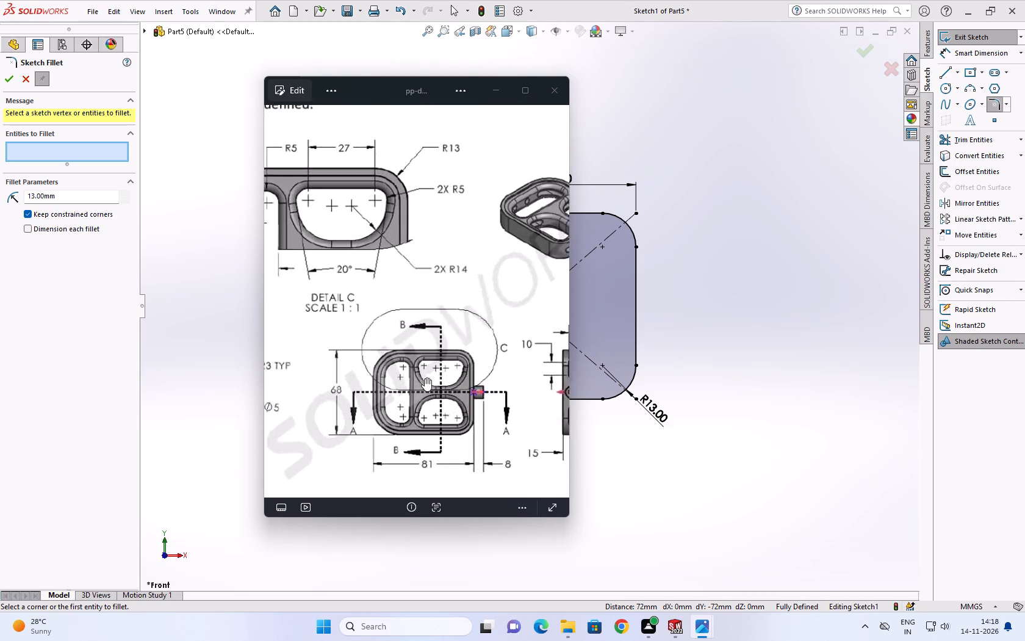
{"action": "scroll", "coordinate": [447, 414], "scroll_direction": "down", "scroll_amount": 5}
{"action": "scroll", "coordinate": [317, 259], "scroll_direction": "down", "scroll_amount": 1}
{"action": "scroll", "coordinate": [315, 271], "scroll_direction": "up", "scroll_amount": 1}
{"action": "scroll", "coordinate": [311, 260], "scroll_direction": "down", "scroll_amount": 5}
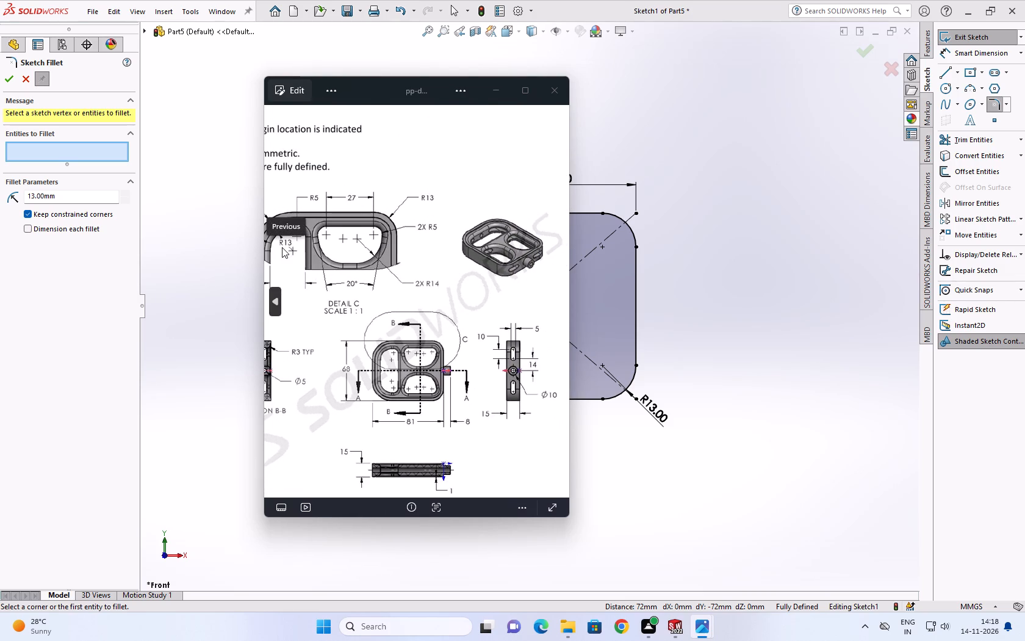
{"action": "scroll", "coordinate": [307, 250], "scroll_direction": "down", "scroll_amount": 3}
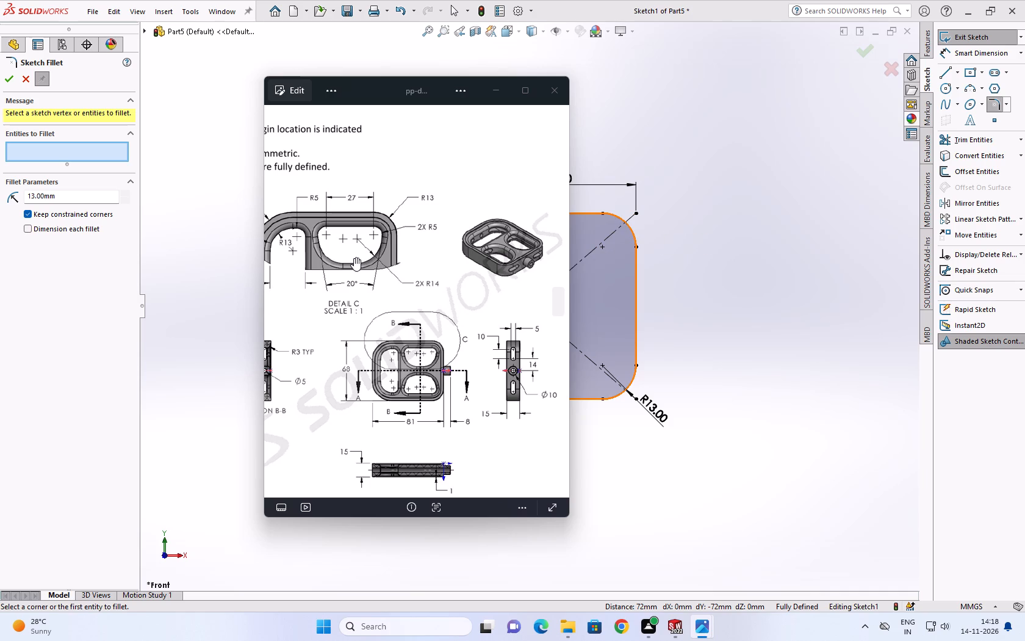
{"action": "scroll", "coordinate": [354, 252], "scroll_direction": "up", "scroll_amount": 1}
{"action": "scroll", "coordinate": [354, 250], "scroll_direction": "down", "scroll_amount": 7}
{"action": "scroll", "coordinate": [383, 281], "scroll_direction": "up", "scroll_amount": 1}
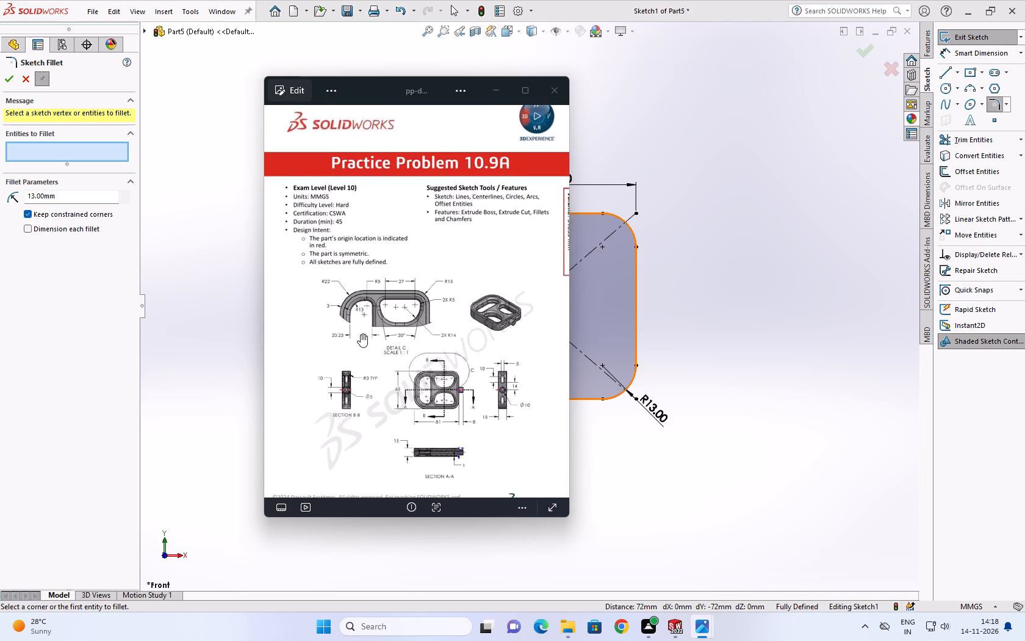
{"action": "scroll", "coordinate": [362, 317], "scroll_direction": "up", "scroll_amount": 6}
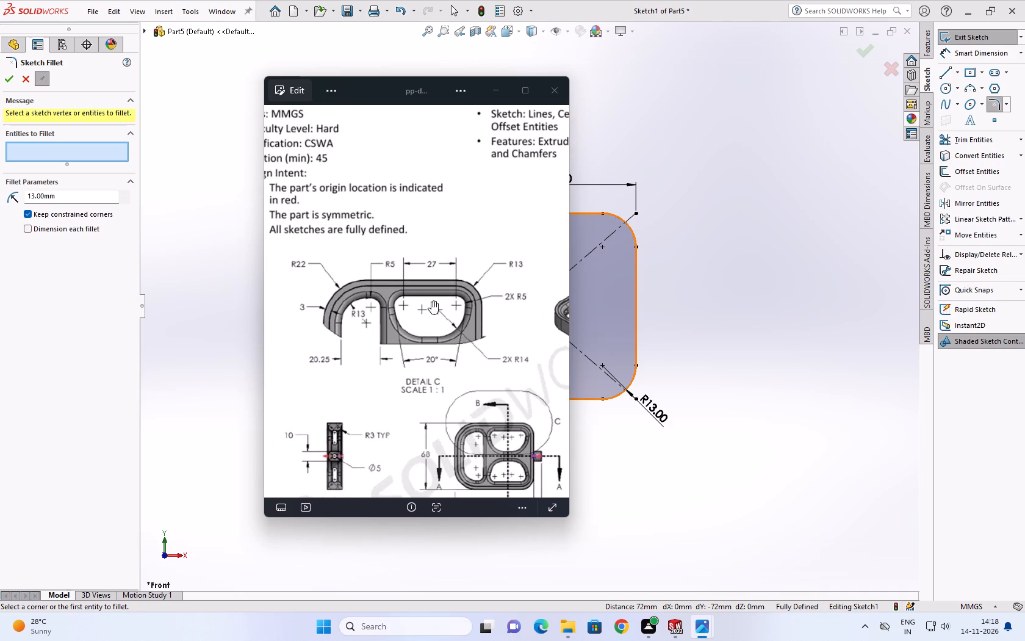
{"action": "scroll", "coordinate": [436, 295], "scroll_direction": "down", "scroll_amount": 4}
{"action": "scroll", "coordinate": [500, 306], "scroll_direction": "down", "scroll_amount": 7}
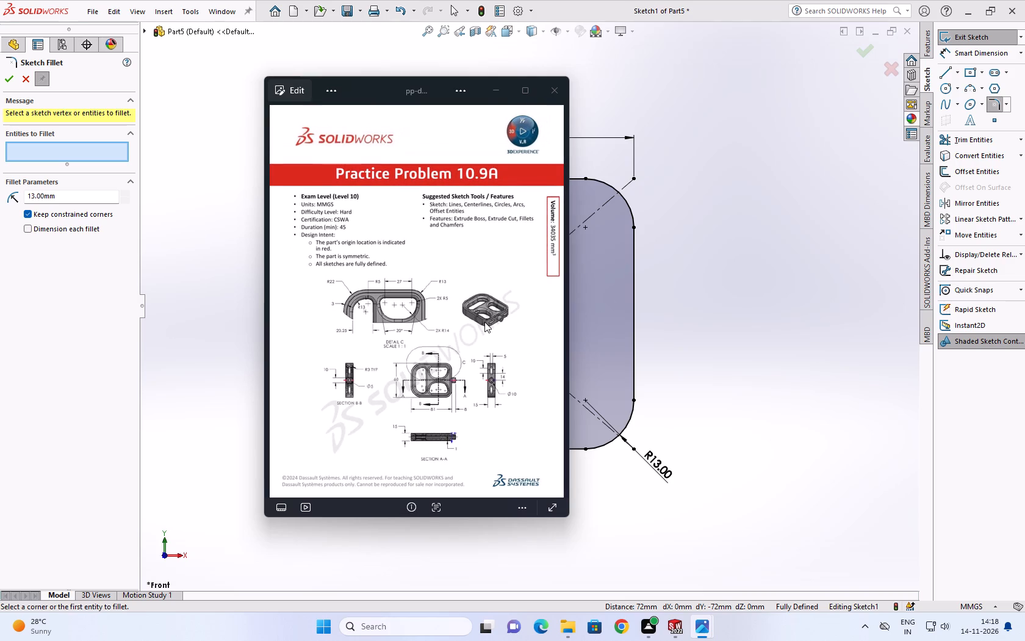
{"action": "scroll", "coordinate": [487, 420], "scroll_direction": "down", "scroll_amount": 1}
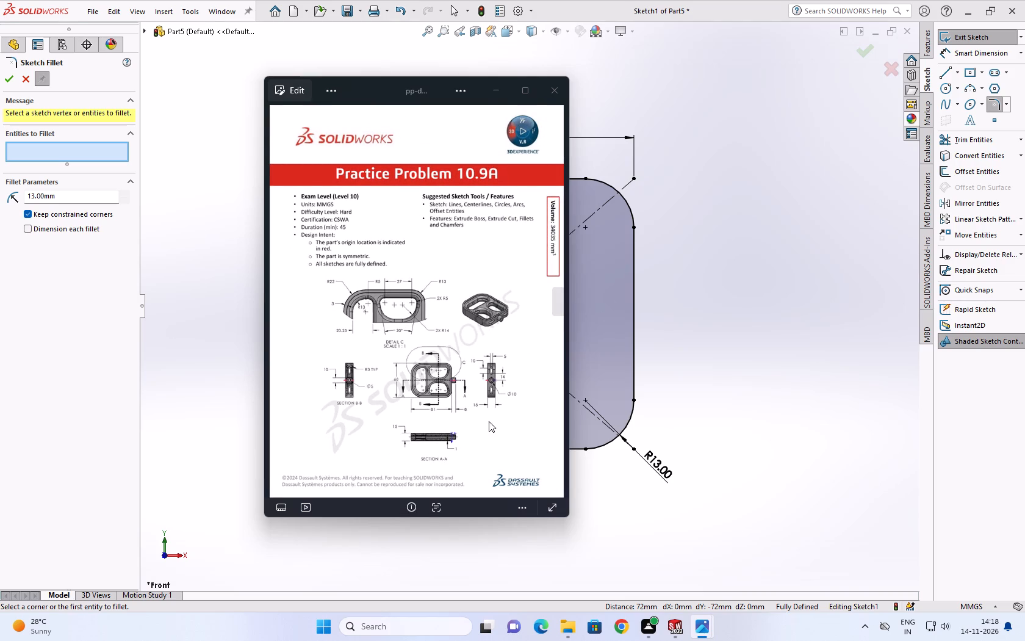
{"action": "scroll", "coordinate": [491, 408], "scroll_direction": "up", "scroll_amount": 6}
{"action": "scroll", "coordinate": [467, 451], "scroll_direction": "down", "scroll_amount": 2}
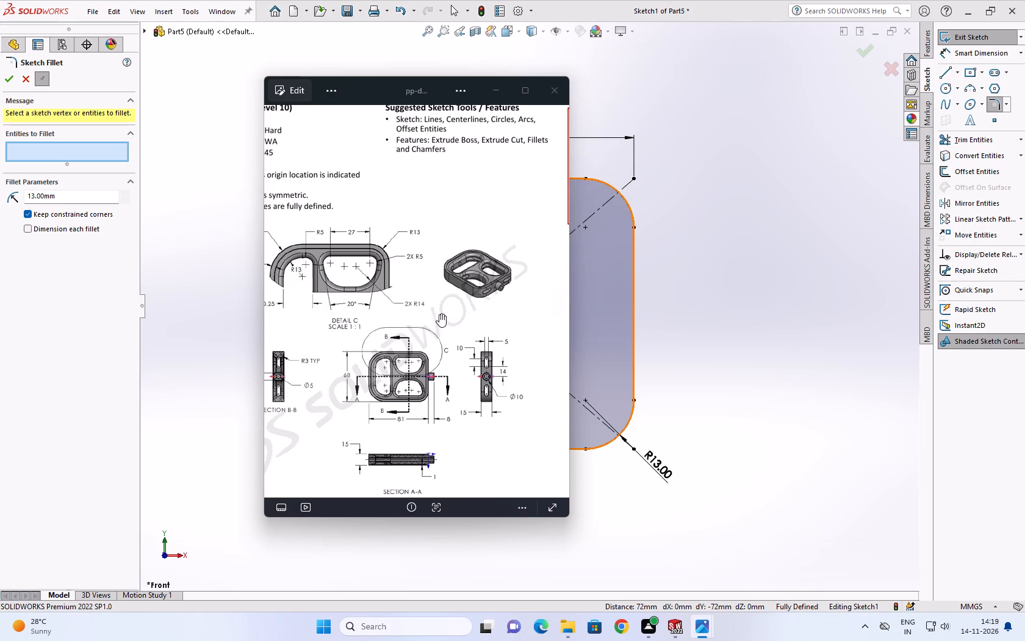
Extrude the rounded rectangle profile 15 mm with a Mid Plane end condition, checking the thickness in the 10.9A drawing.
{"action": "left_click", "coordinate": [929, 44]}
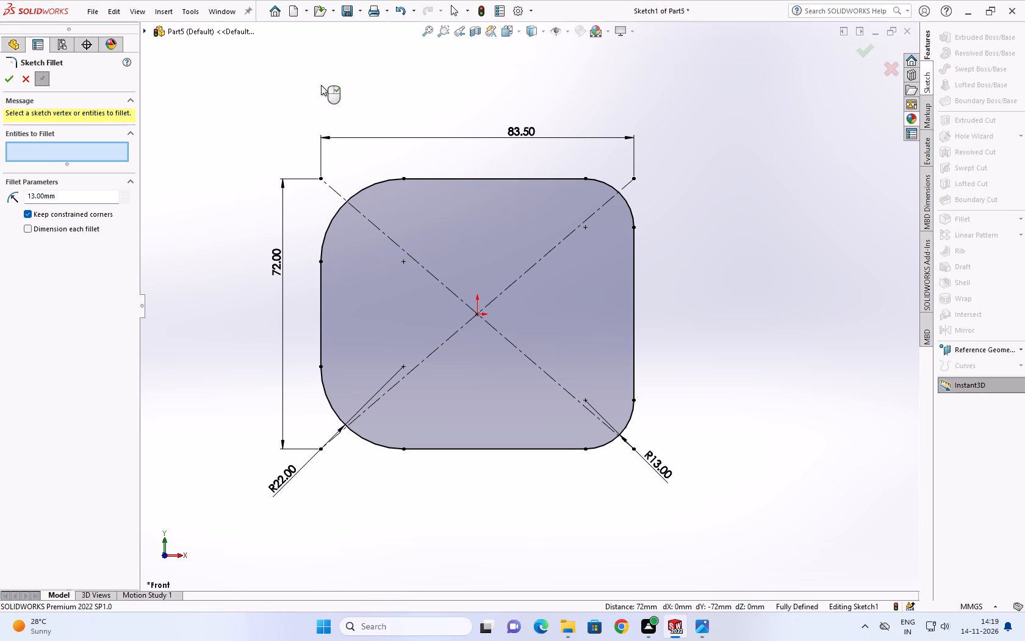
{"action": "left_click", "coordinate": [24, 73]}
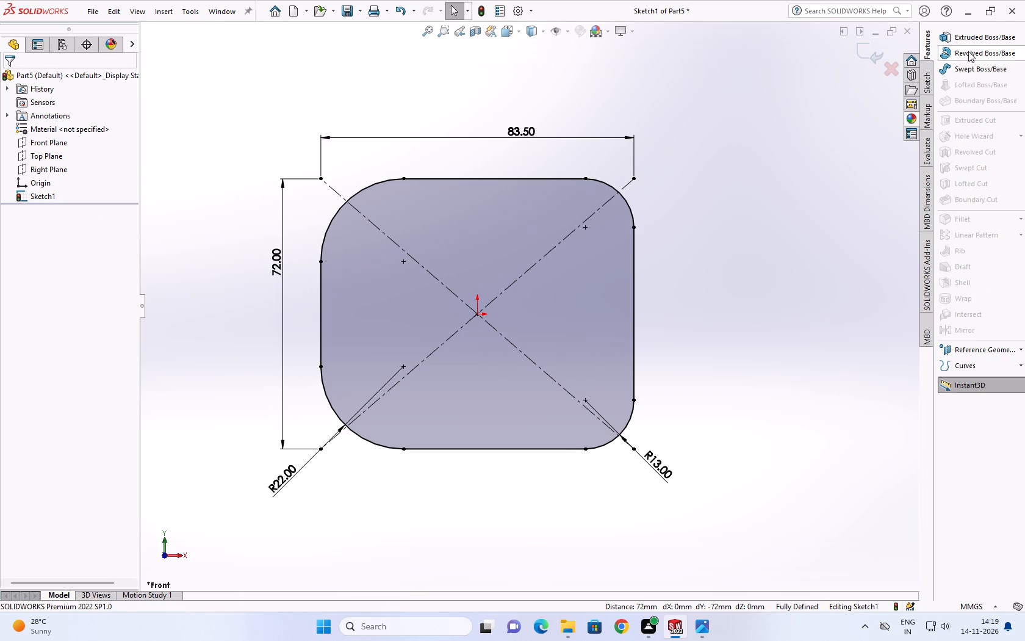
{"action": "left_click", "coordinate": [979, 34]}
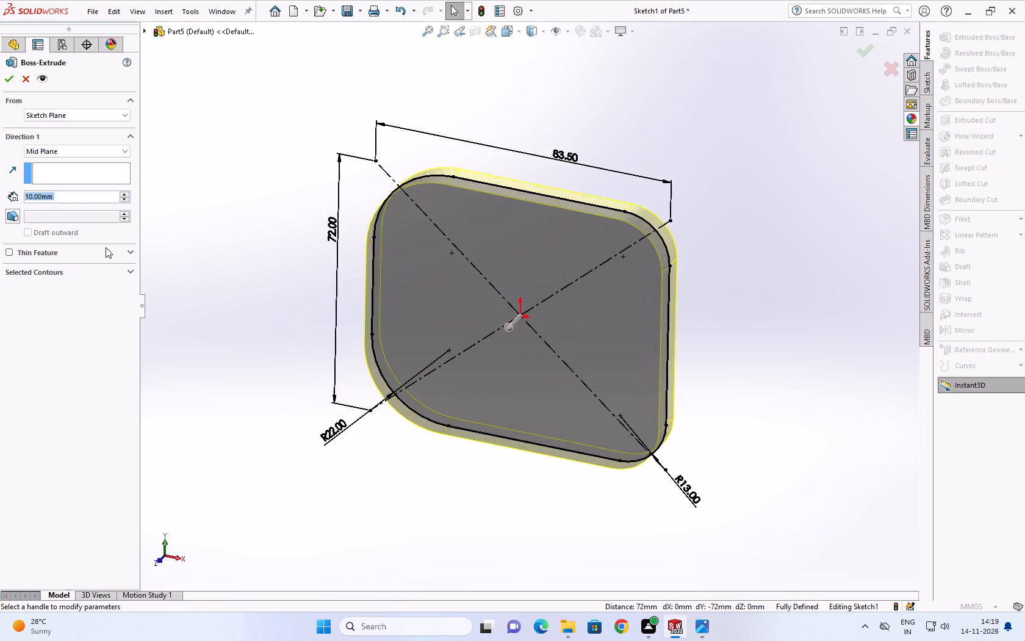
{"action": "left_click", "coordinate": [82, 148]}
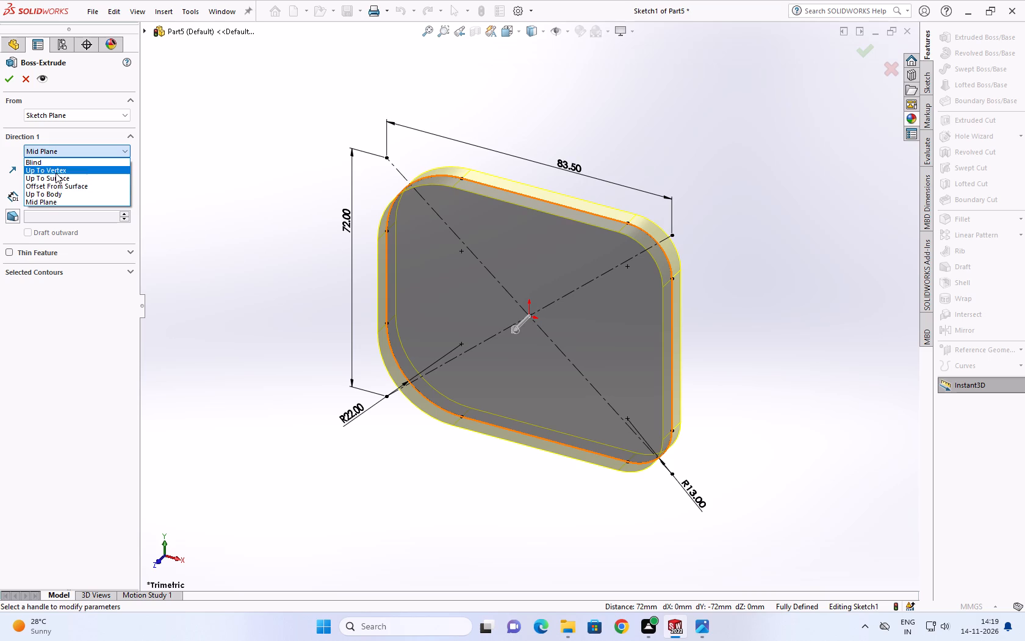
{"action": "left_click", "coordinate": [46, 199]}
{"action": "double_click", "coordinate": [56, 196]}
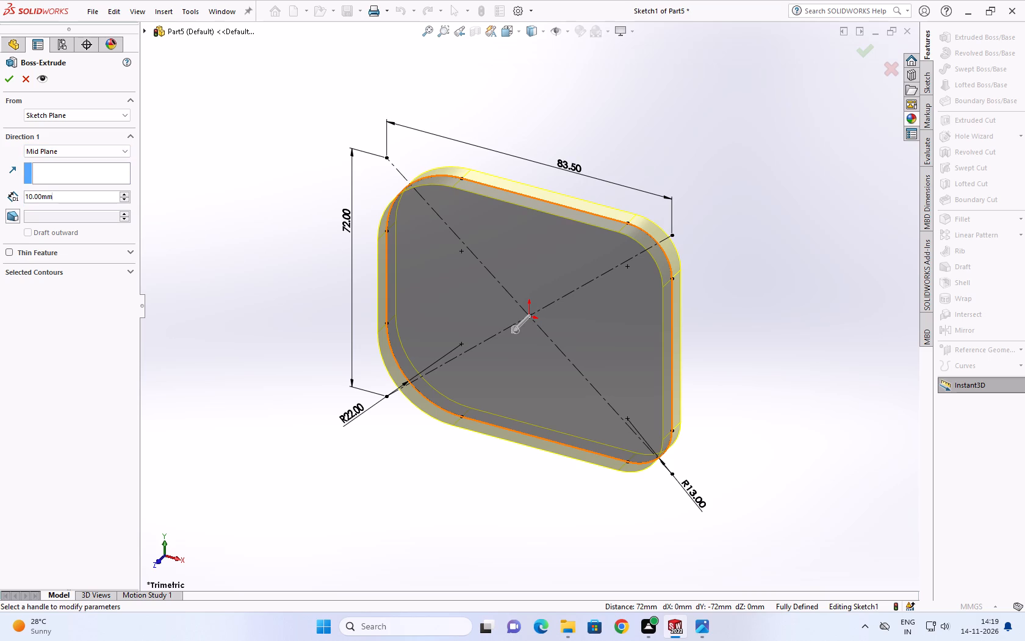
{"action": "type", "text": "15."}
{"action": "key", "text": "BackSpace"}
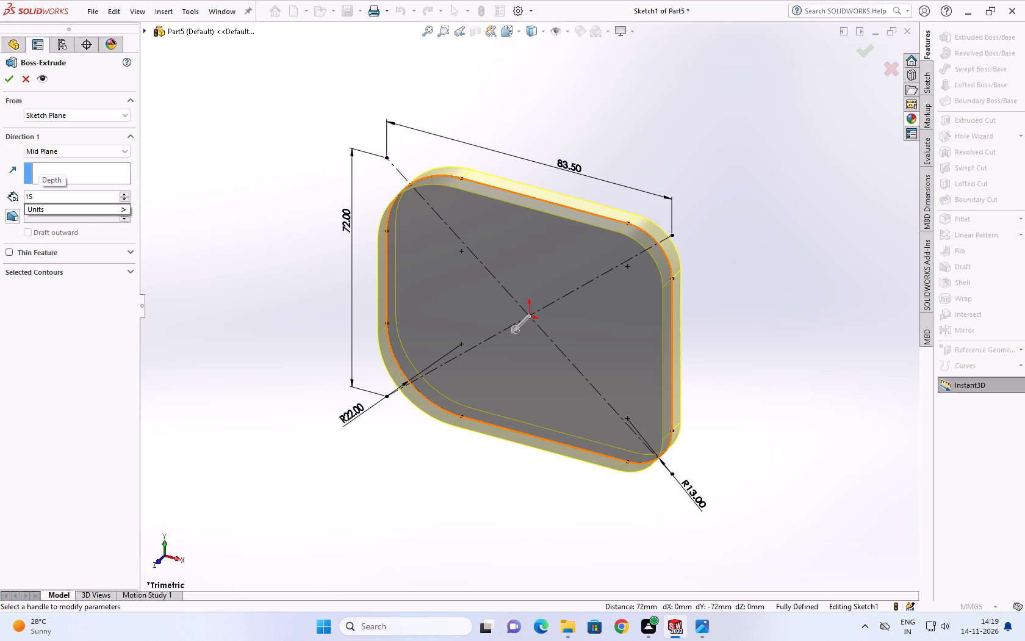
{"action": "key", "text": "Return"}
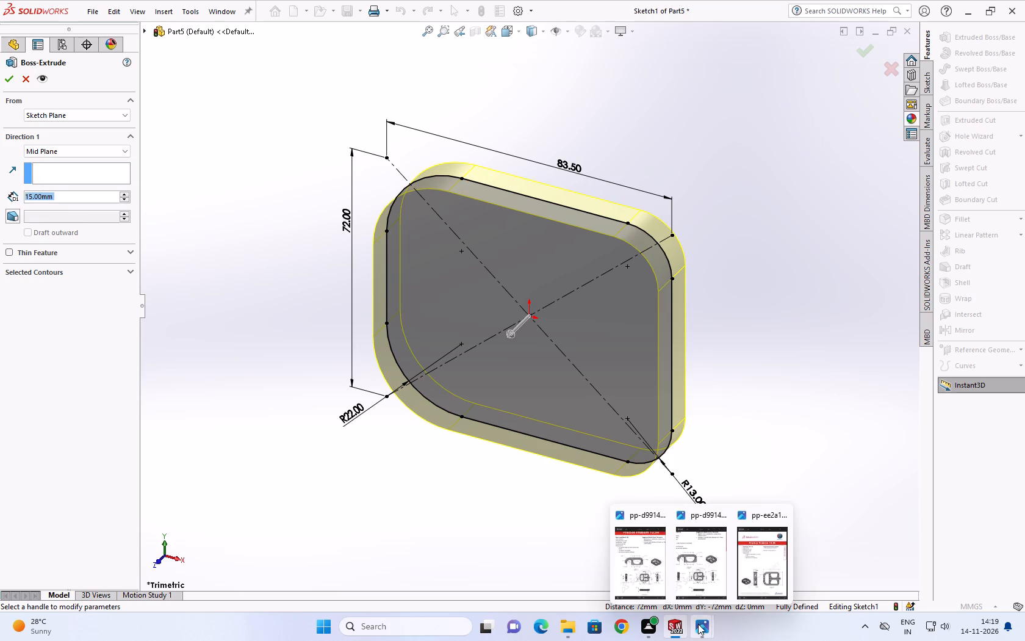
{"action": "left_click", "coordinate": [698, 624]}
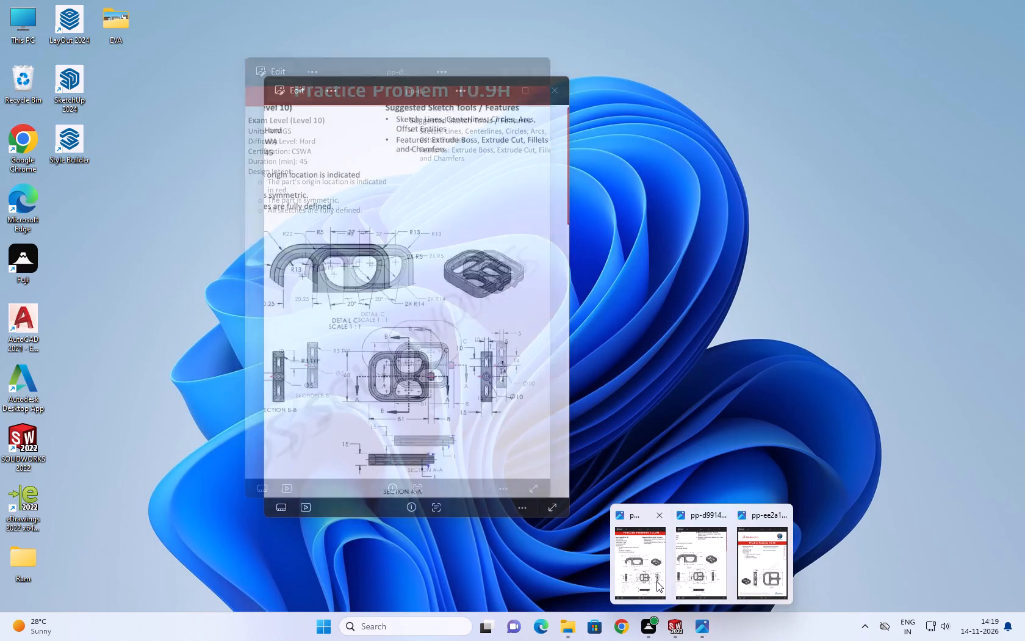
{"action": "left_click", "coordinate": [656, 581]}
{"action": "scroll", "coordinate": [520, 444], "scroll_direction": "up", "scroll_amount": 2}
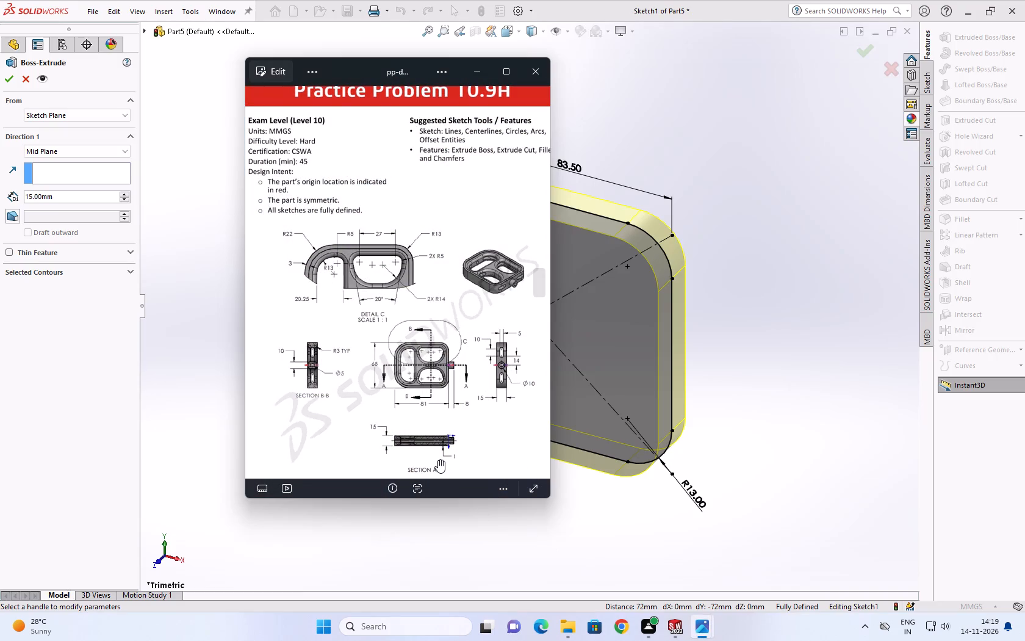
{"action": "left_click", "coordinate": [8, 79]}
{"action": "left_click", "coordinate": [321, 217]}
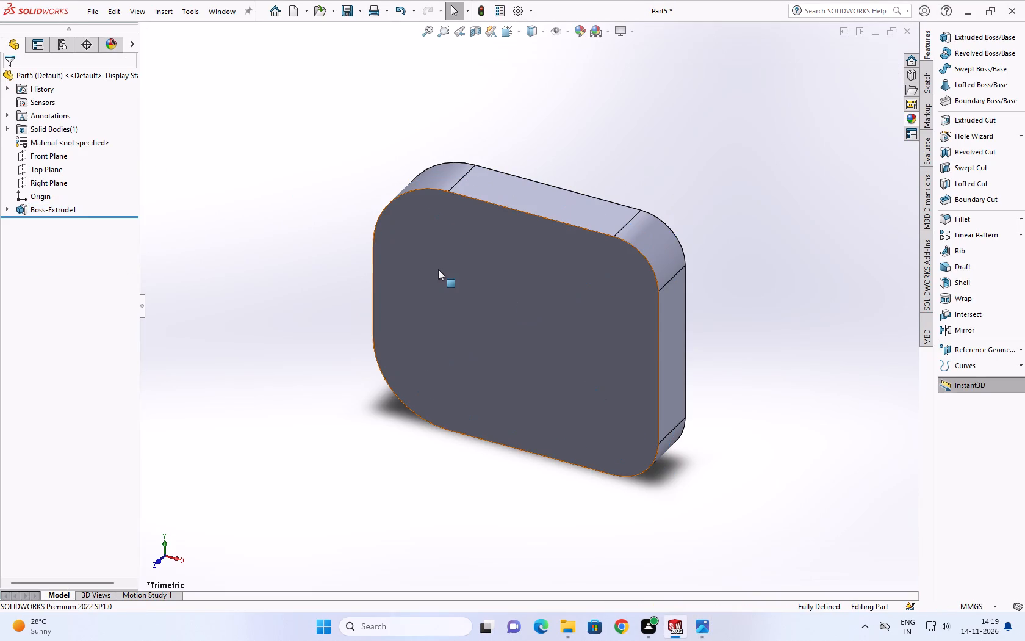
Start a new sketch on the front face of the extruded plate.
{"action": "left_click", "coordinate": [438, 267]}
{"action": "left_click", "coordinate": [487, 230]}
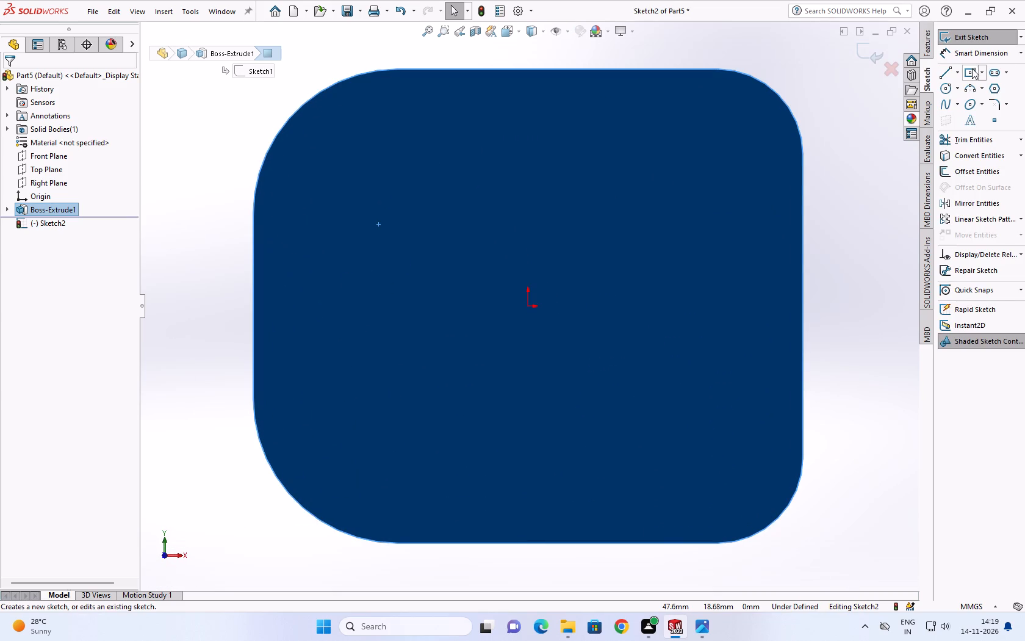
Review the Practice Problem 10.9A and 10.9C drawings for the frame's views, windows and edge details.
{"action": "left_click", "coordinate": [702, 626]}
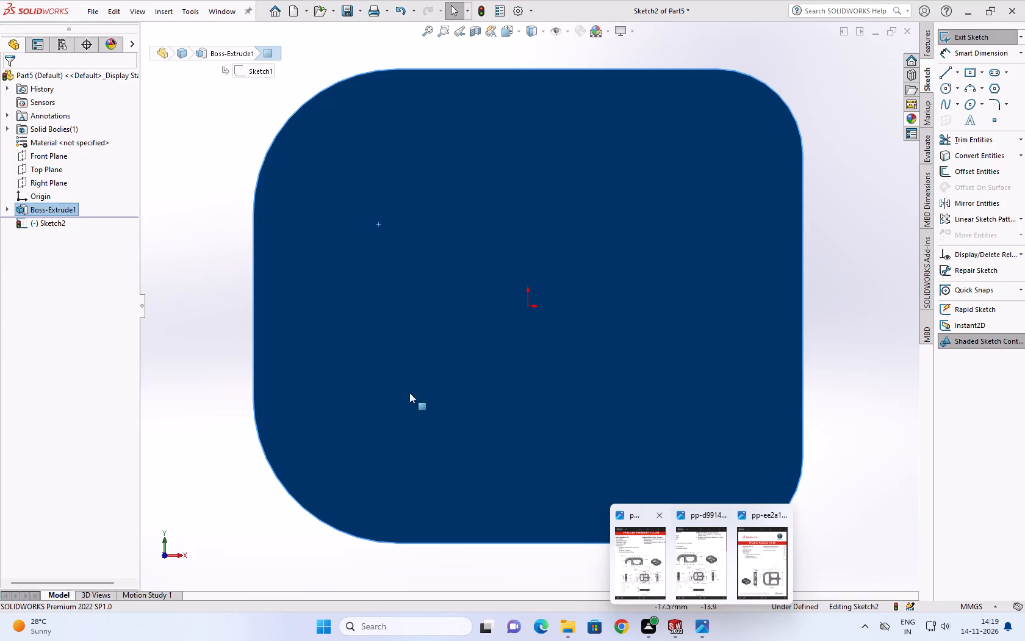
{"action": "left_click", "coordinate": [653, 560]}
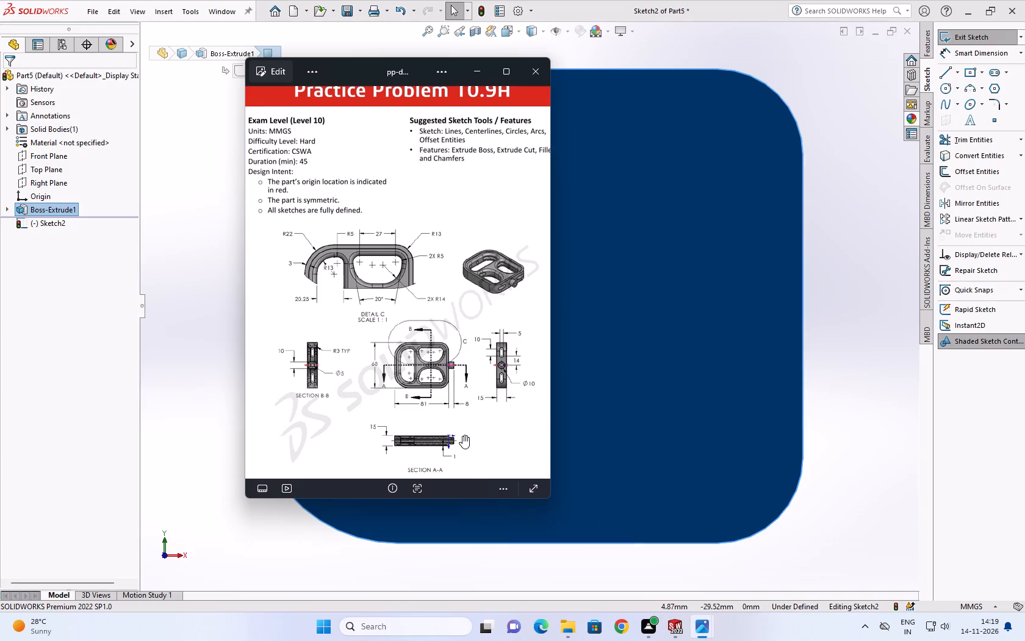
{"action": "scroll", "coordinate": [434, 383], "scroll_direction": "up", "scroll_amount": 3}
{"action": "scroll", "coordinate": [428, 357], "scroll_direction": "down", "scroll_amount": 3}
{"action": "scroll", "coordinate": [428, 400], "scroll_direction": "up", "scroll_amount": 2}
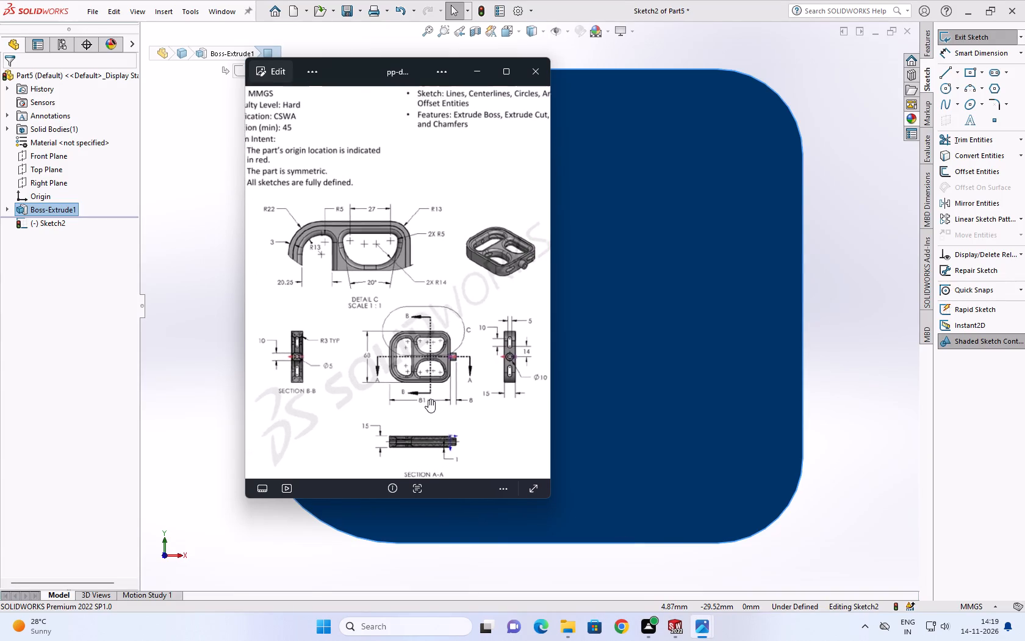
{"action": "scroll", "coordinate": [348, 393], "scroll_direction": "down", "scroll_amount": 1}
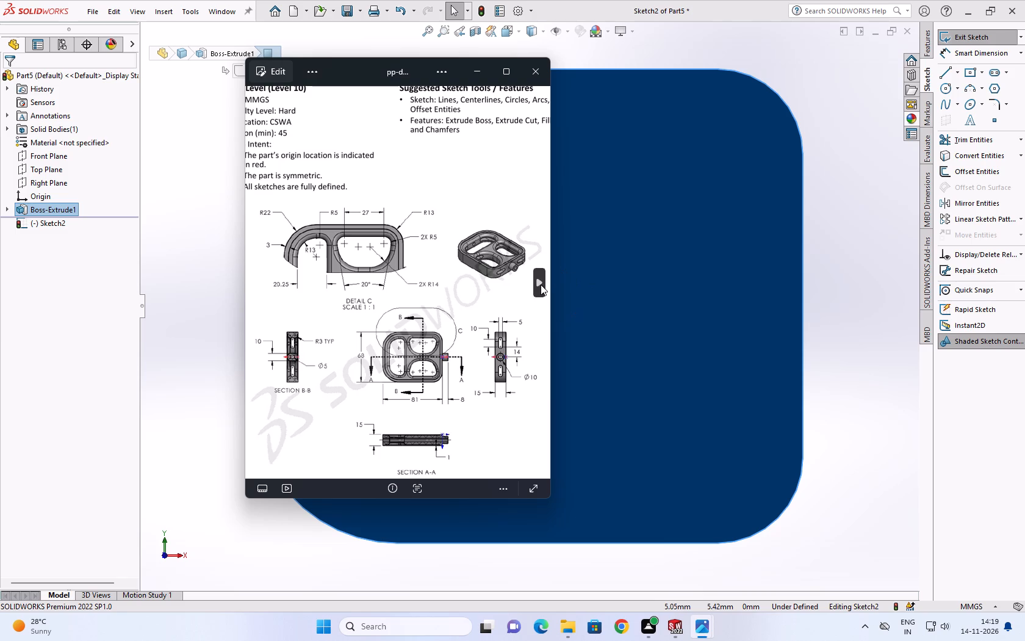
{"action": "left_click", "coordinate": [541, 284]}
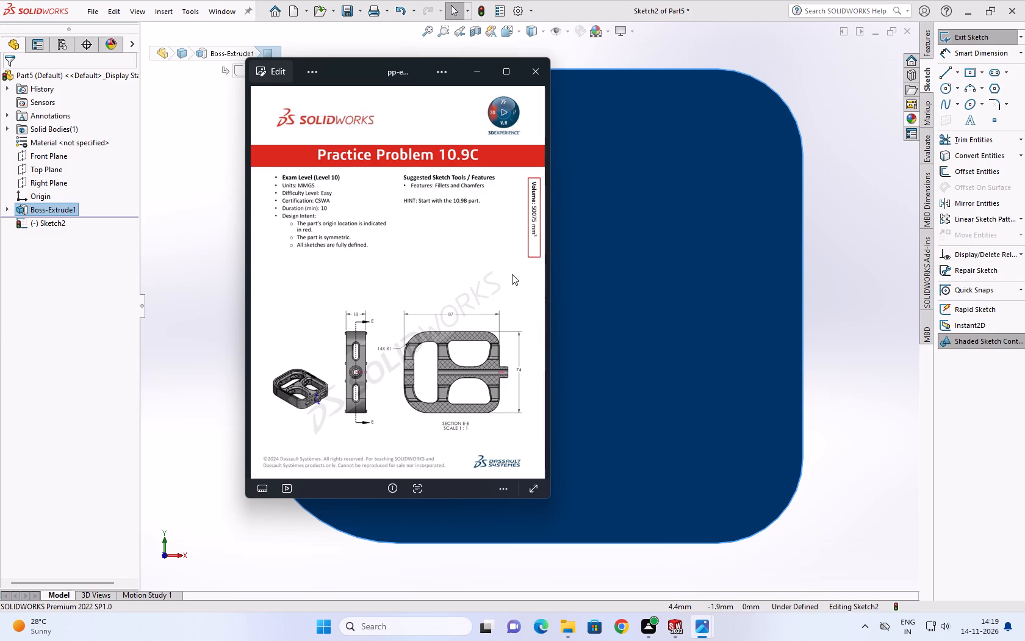
{"action": "left_click", "coordinate": [257, 291]}
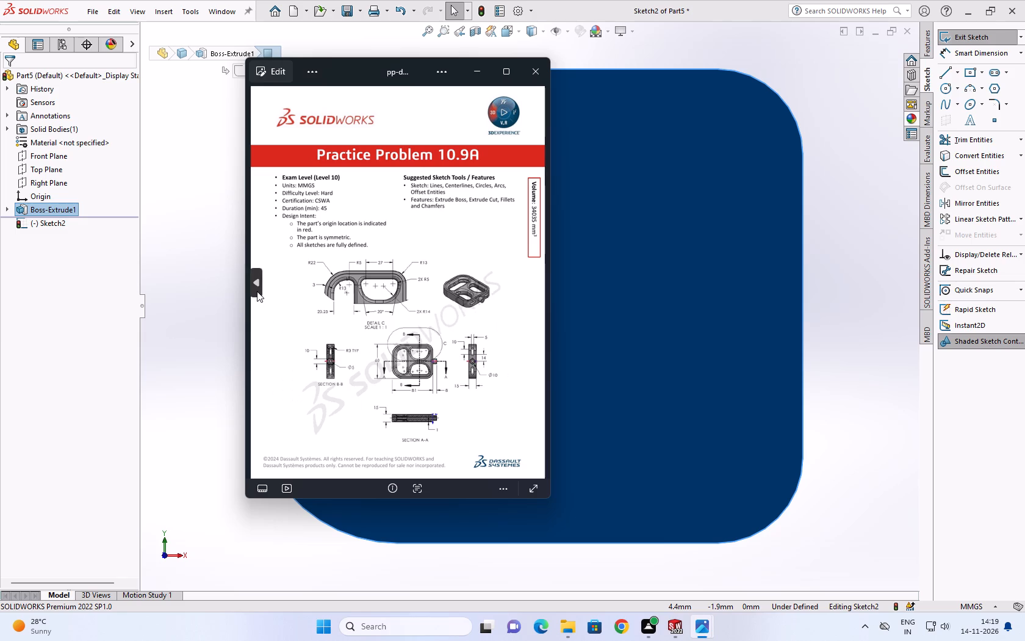
Examine the Practice Problem 10.9B drawing's front view for the frame outline, window layout and rib dimensions.
{"action": "left_click", "coordinate": [257, 291]}
{"action": "scroll", "coordinate": [391, 400], "scroll_direction": "up", "scroll_amount": 4}
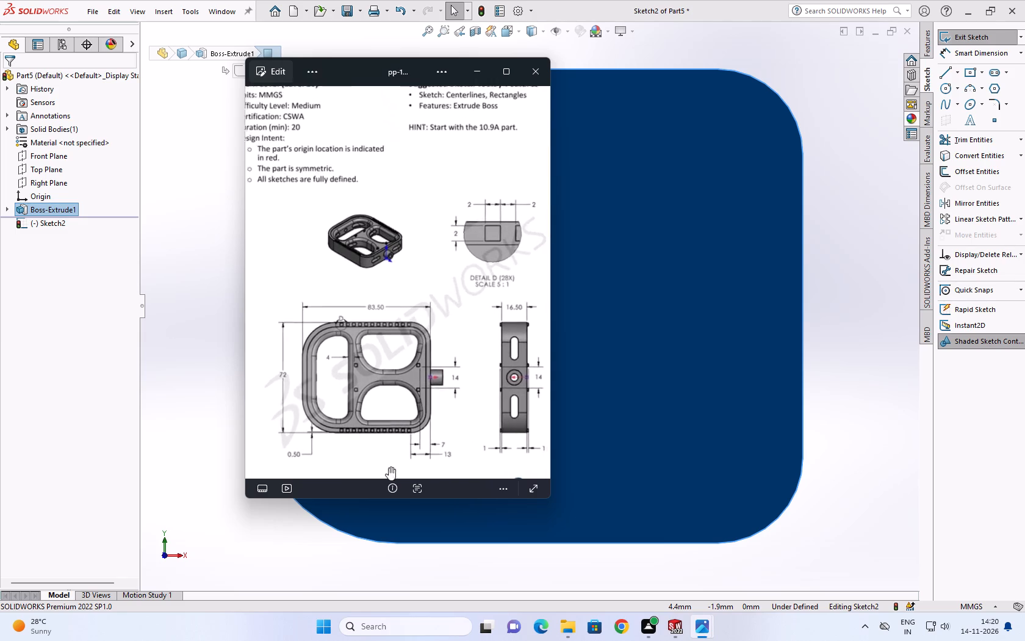
{"action": "scroll", "coordinate": [368, 453], "scroll_direction": "up", "scroll_amount": 4}
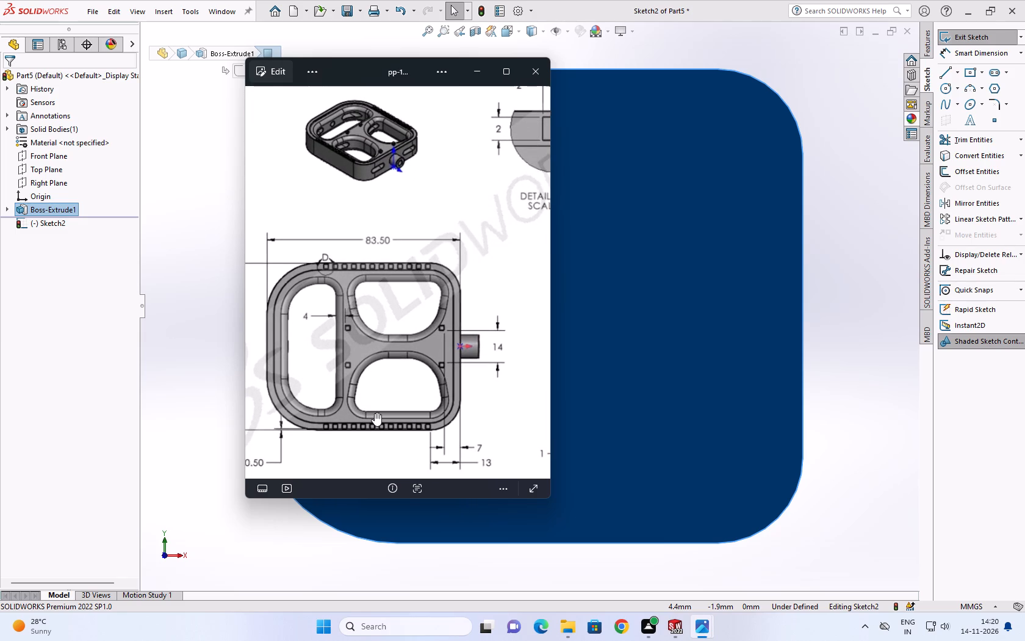
{"action": "scroll", "coordinate": [401, 416], "scroll_direction": "up", "scroll_amount": 1}
{"action": "scroll", "coordinate": [401, 418], "scroll_direction": "down", "scroll_amount": 2}
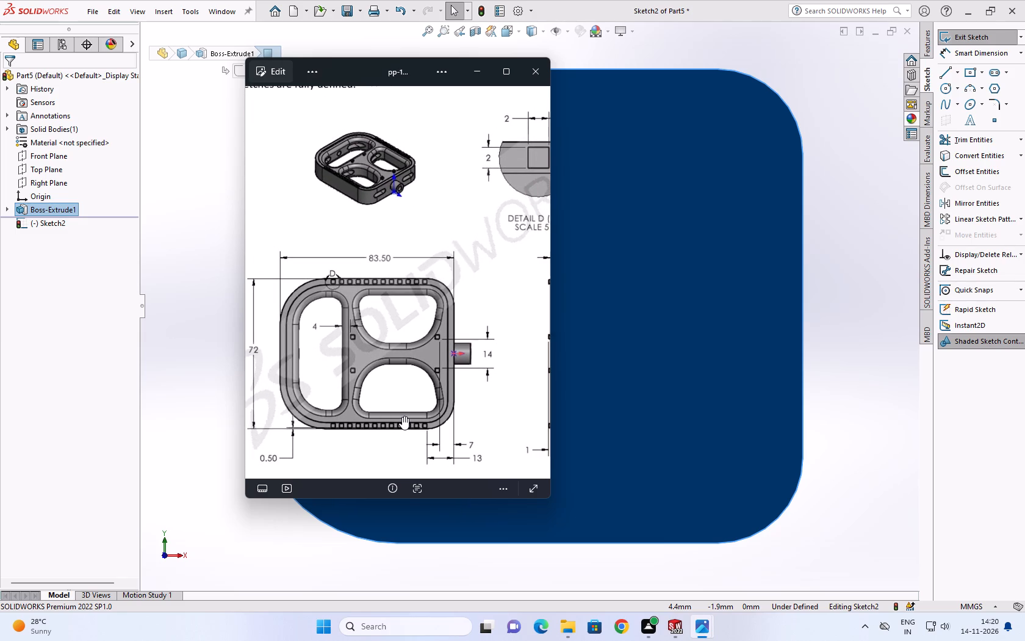
{"action": "scroll", "coordinate": [342, 382], "scroll_direction": "down", "scroll_amount": 1}
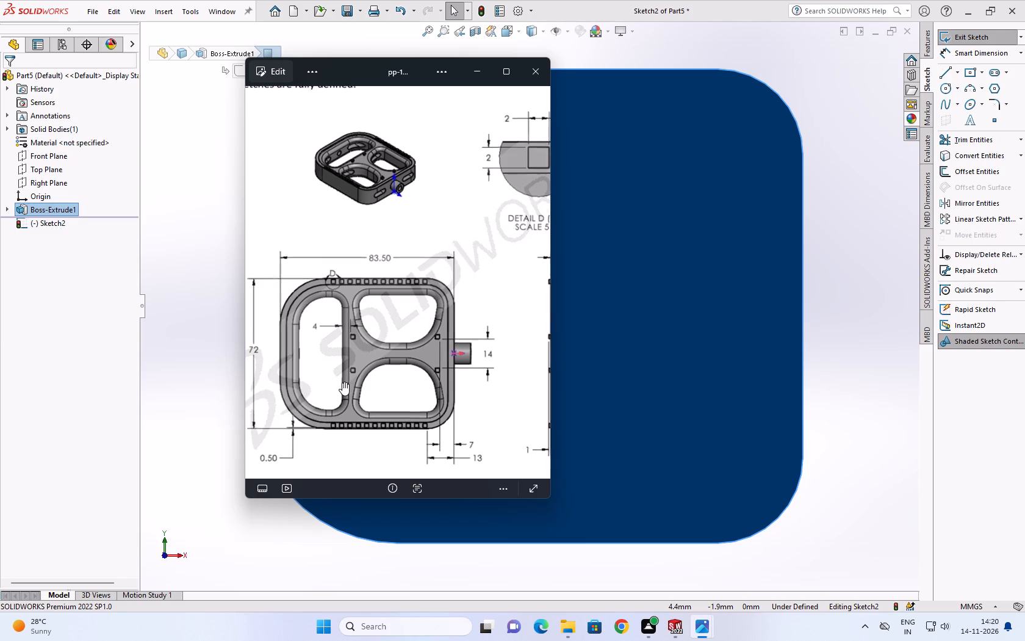
{"action": "scroll", "coordinate": [342, 382], "scroll_direction": "down", "scroll_amount": 5}
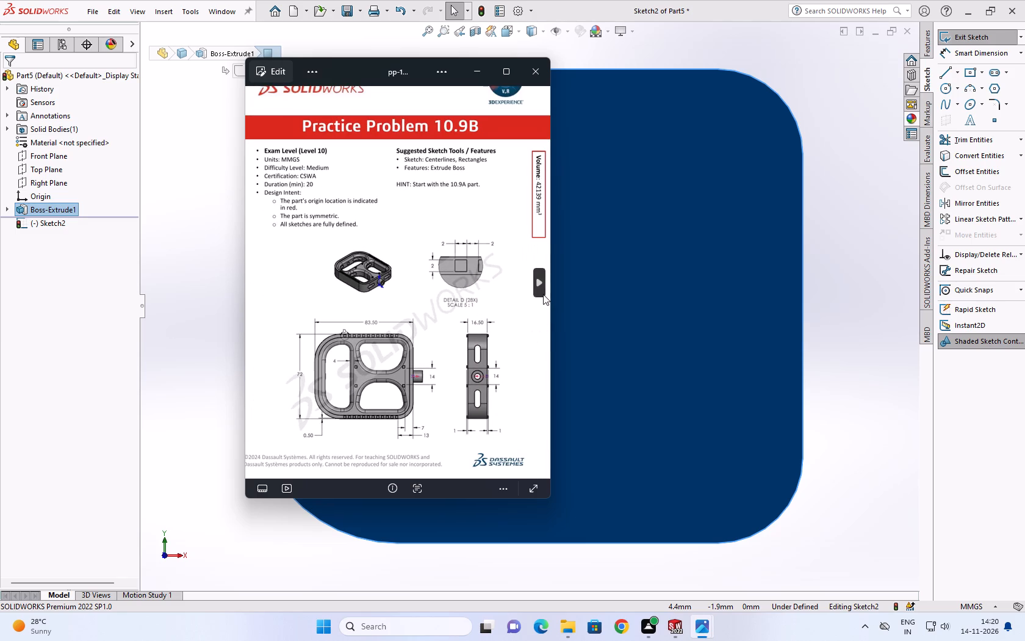
Examine Detail C and the front view of the 10.9A drawing for the rim offset and window dimensions.
{"action": "left_click", "coordinate": [536, 285]}
{"action": "scroll", "coordinate": [419, 422], "scroll_direction": "up", "scroll_amount": 3}
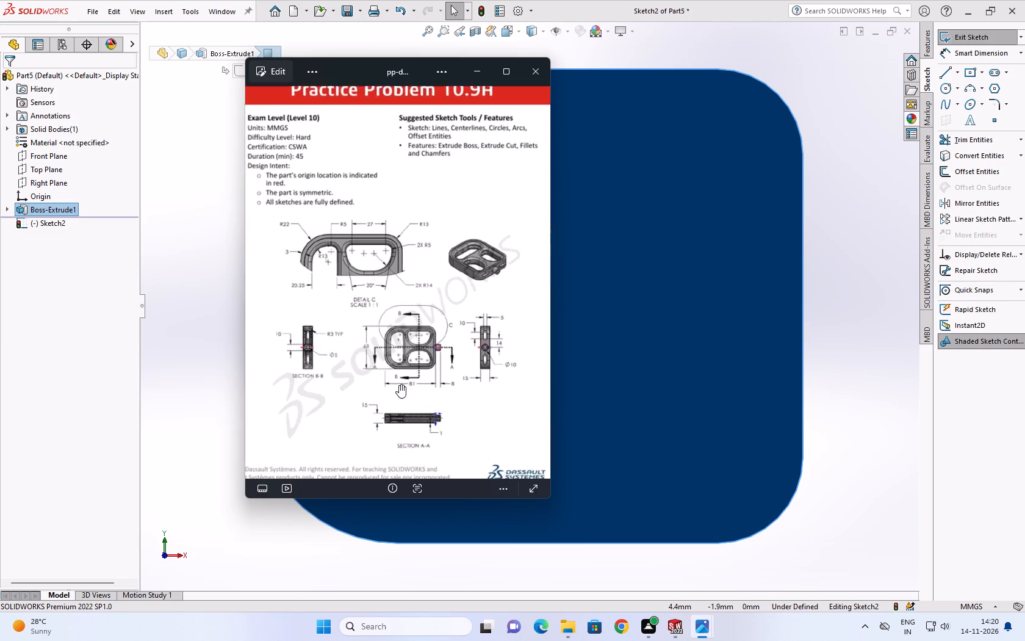
{"action": "scroll", "coordinate": [395, 380], "scroll_direction": "up", "scroll_amount": 8}
{"action": "scroll", "coordinate": [419, 338], "scroll_direction": "down", "scroll_amount": 2}
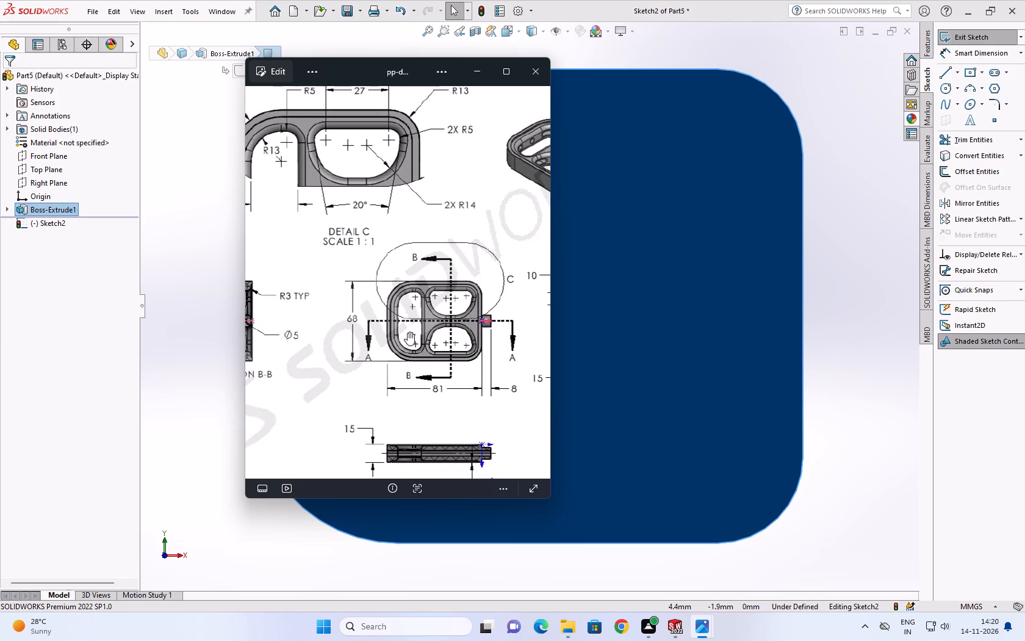
{"action": "scroll", "coordinate": [312, 267], "scroll_direction": "up", "scroll_amount": 2}
{"action": "scroll", "coordinate": [320, 271], "scroll_direction": "down", "scroll_amount": 2}
{"action": "scroll", "coordinate": [320, 273], "scroll_direction": "up", "scroll_amount": 1}
{"action": "scroll", "coordinate": [318, 263], "scroll_direction": "down", "scroll_amount": 7}
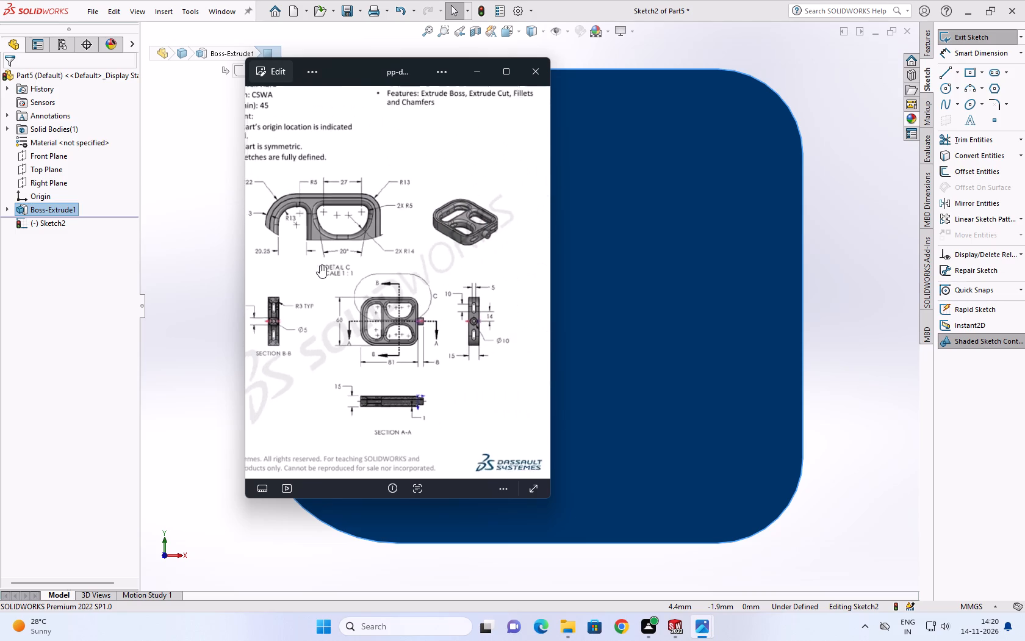
{"action": "scroll", "coordinate": [276, 345], "scroll_direction": "up", "scroll_amount": 1}
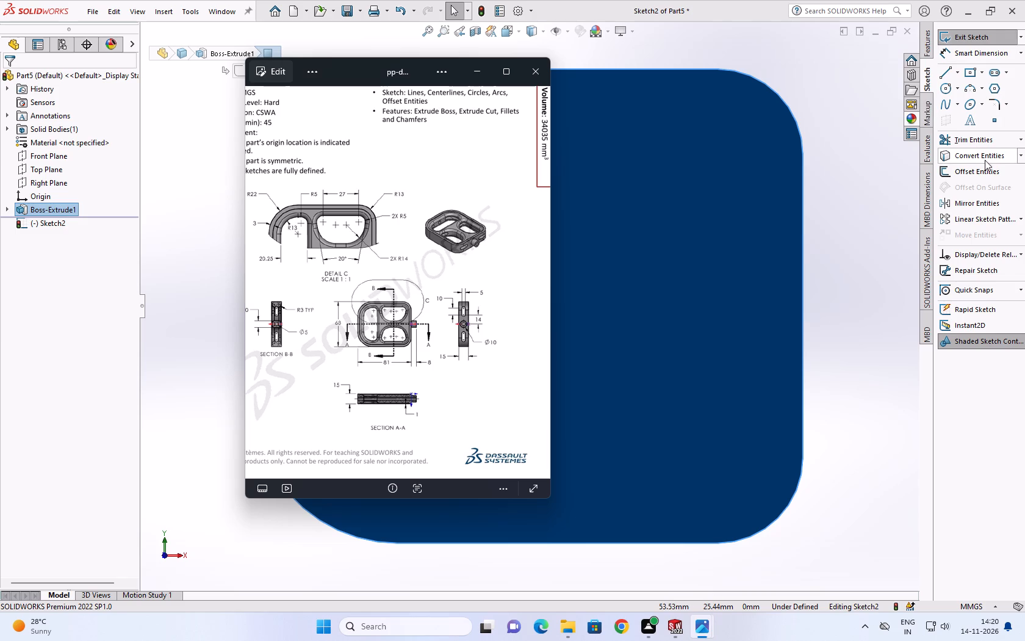
Offset the front face's outline 3 mm inward with Offset Entities.
{"action": "left_click", "coordinate": [1010, 172]}
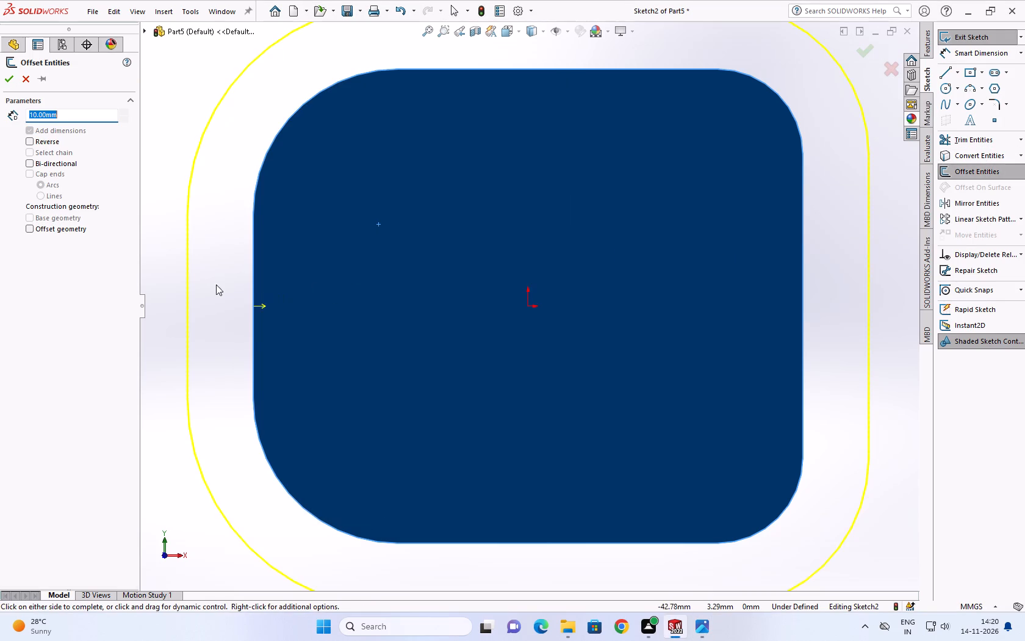
{"action": "key", "text": "3"}
{"action": "key", "text": "Return"}
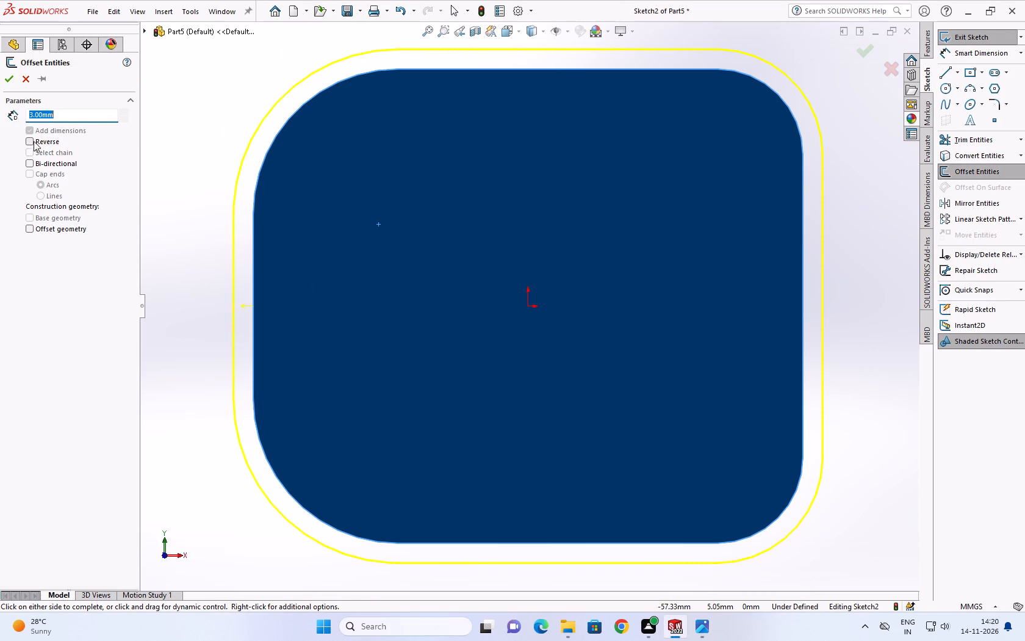
{"action": "left_click", "coordinate": [29, 138]}
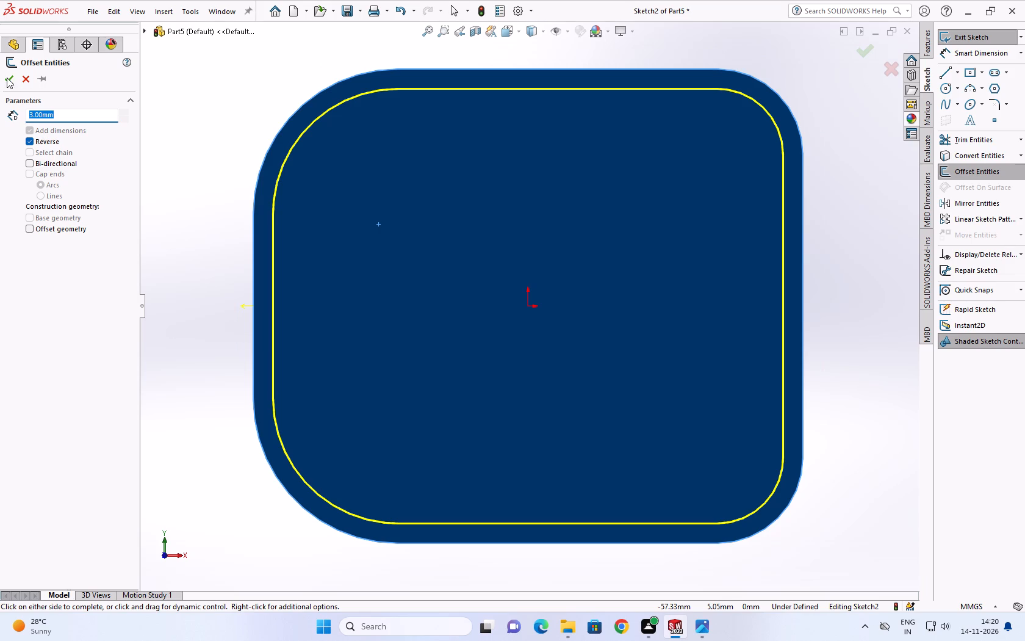
{"action": "left_click", "coordinate": [7, 78]}
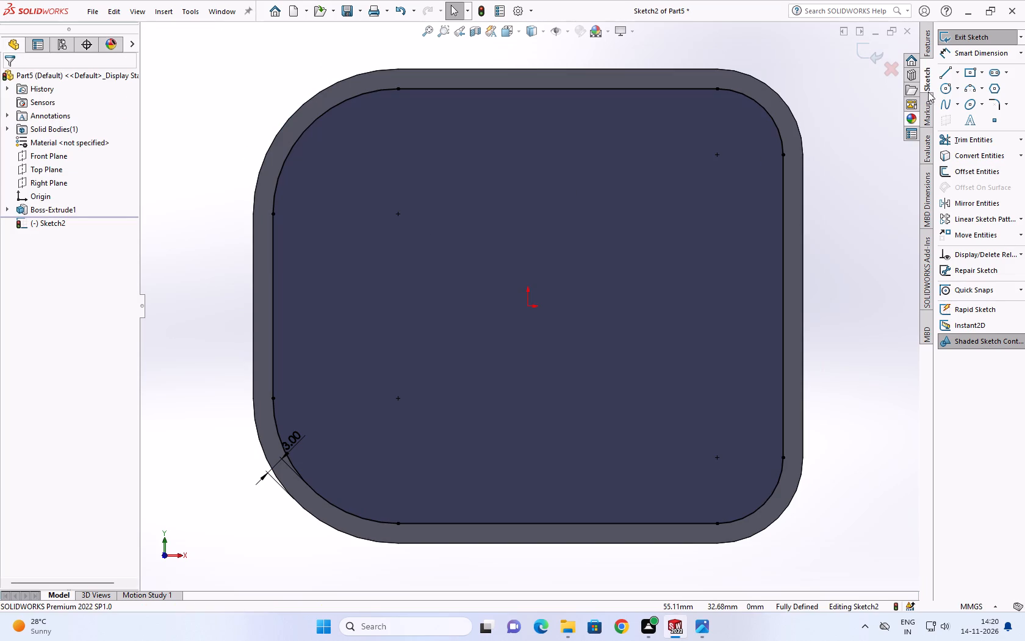
Examine Detail C of the 10.9A drawing for the window radii, widths and angle.
{"action": "left_click", "coordinate": [698, 634]}
{"action": "left_click", "coordinate": [646, 572]}
{"action": "scroll", "coordinate": [362, 266], "scroll_direction": "up", "scroll_amount": 3}
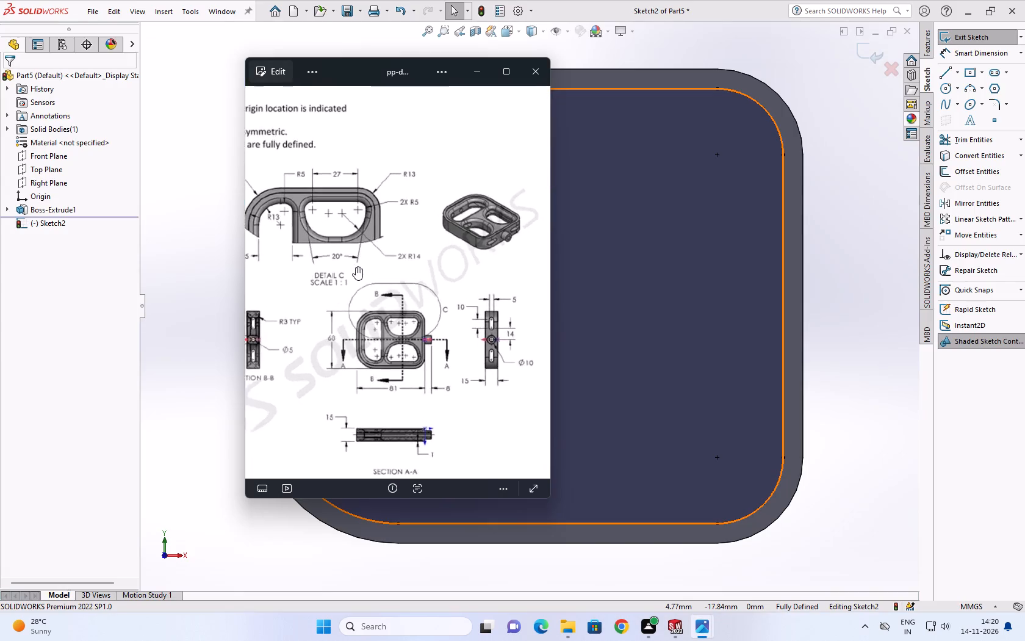
{"action": "scroll", "coordinate": [353, 272], "scroll_direction": "up", "scroll_amount": 4}
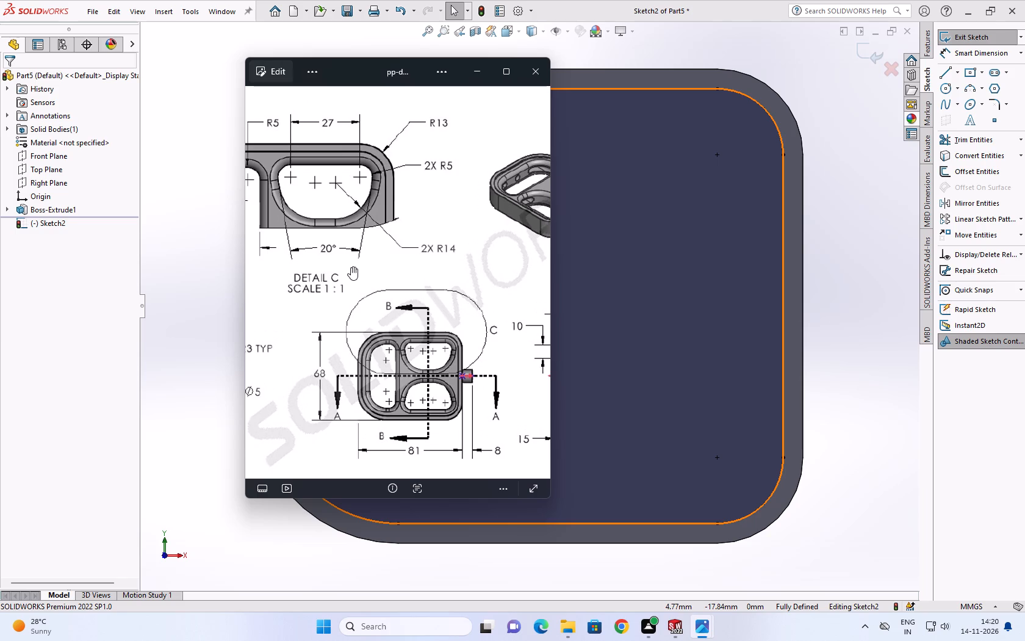
{"action": "scroll", "coordinate": [351, 267], "scroll_direction": "up", "scroll_amount": 2}
{"action": "scroll", "coordinate": [325, 220], "scroll_direction": "down", "scroll_amount": 10}
{"action": "scroll", "coordinate": [325, 313], "scroll_direction": "down", "scroll_amount": 1}
{"action": "scroll", "coordinate": [347, 316], "scroll_direction": "up", "scroll_amount": 3}
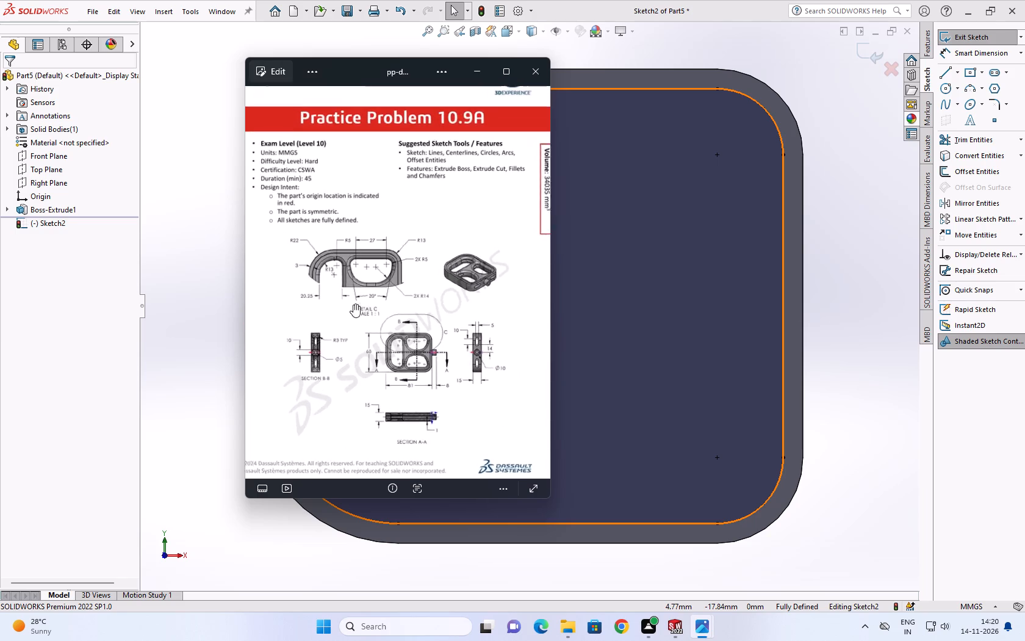
Examine the 10.9A drawing's front view and Detail C for the window layout, radii and angle.
{"action": "scroll", "coordinate": [372, 327], "scroll_direction": "down", "scroll_amount": 2}
{"action": "scroll", "coordinate": [424, 362], "scroll_direction": "up", "scroll_amount": 2}
{"action": "scroll", "coordinate": [425, 357], "scroll_direction": "down", "scroll_amount": 3}
{"action": "scroll", "coordinate": [425, 358], "scroll_direction": "up", "scroll_amount": 1}
{"action": "scroll", "coordinate": [427, 357], "scroll_direction": "down", "scroll_amount": 2}
{"action": "scroll", "coordinate": [427, 366], "scroll_direction": "up", "scroll_amount": 3}
{"action": "scroll", "coordinate": [422, 353], "scroll_direction": "down", "scroll_amount": 4}
{"action": "scroll", "coordinate": [418, 346], "scroll_direction": "up", "scroll_amount": 9}
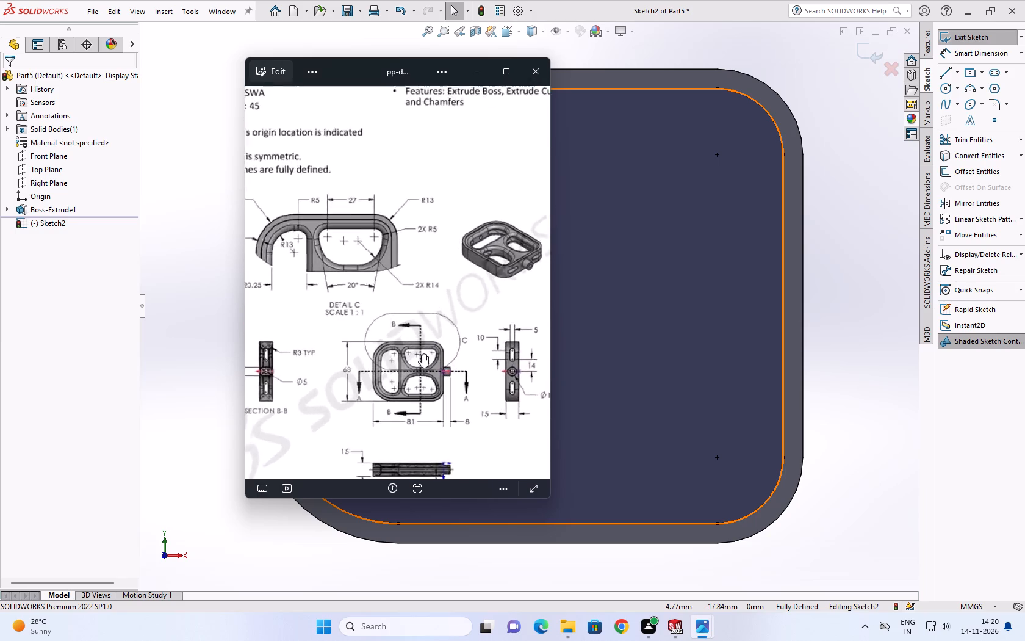
{"action": "scroll", "coordinate": [416, 361], "scroll_direction": "up", "scroll_amount": 7}
{"action": "scroll", "coordinate": [391, 393], "scroll_direction": "down", "scroll_amount": 2}
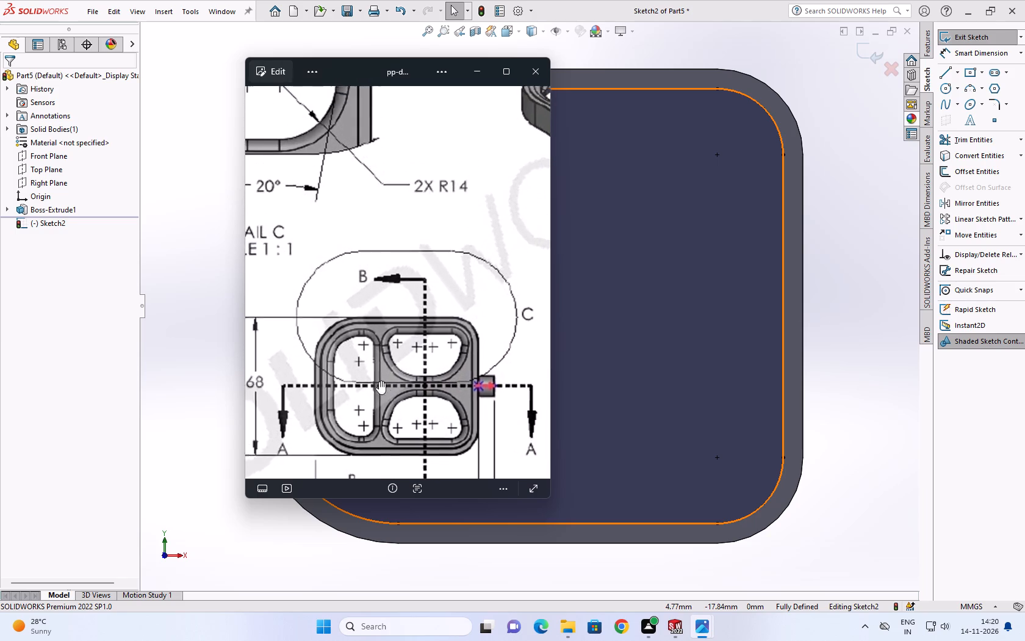
{"action": "scroll", "coordinate": [353, 367], "scroll_direction": "down", "scroll_amount": 5}
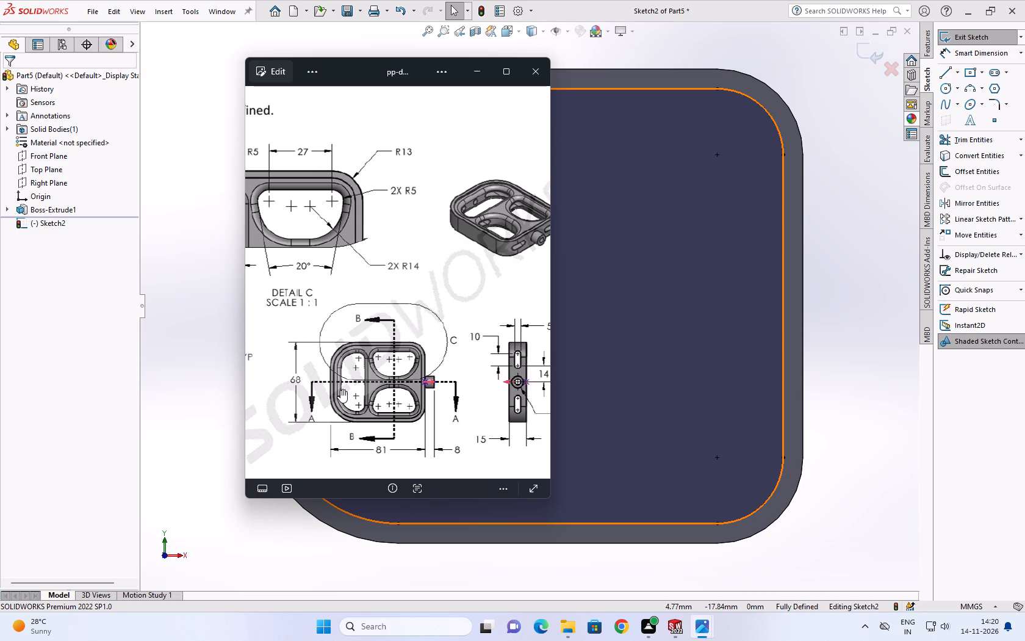
{"action": "scroll", "coordinate": [340, 389], "scroll_direction": "up", "scroll_amount": 1}
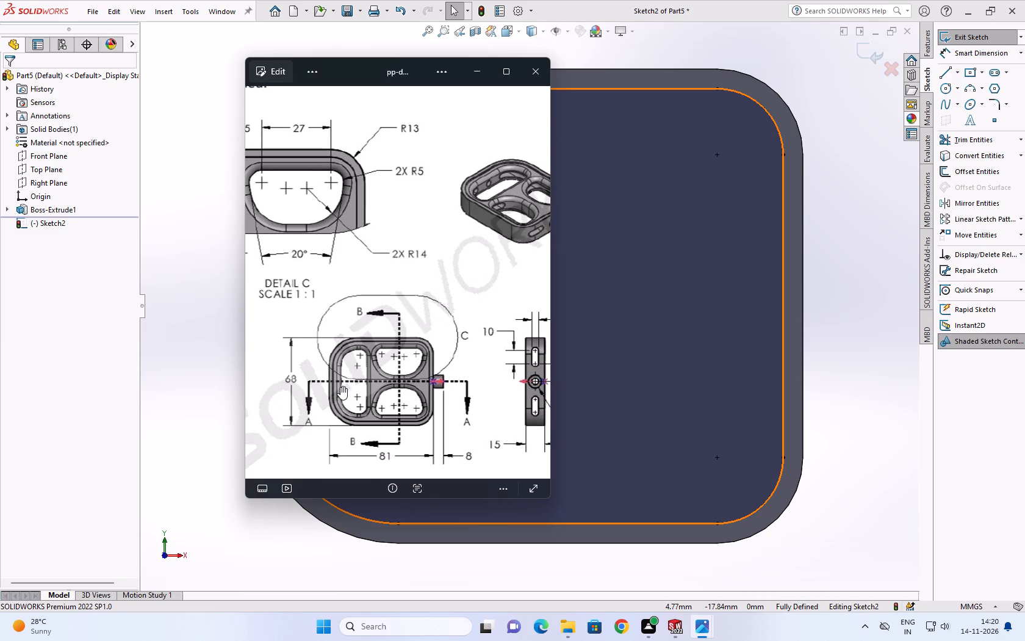
{"action": "scroll", "coordinate": [340, 386], "scroll_direction": "down", "scroll_amount": 2}
{"action": "scroll", "coordinate": [261, 291], "scroll_direction": "down", "scroll_amount": 3}
{"action": "scroll", "coordinate": [303, 277], "scroll_direction": "up", "scroll_amount": 1}
{"action": "scroll", "coordinate": [307, 273], "scroll_direction": "down", "scroll_amount": 3}
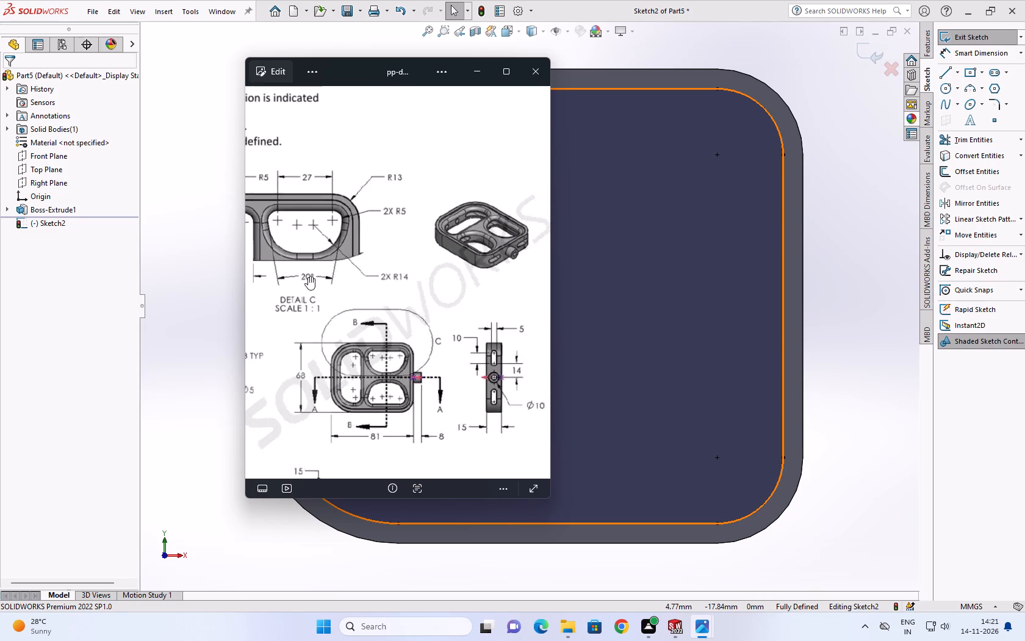
{"action": "scroll", "coordinate": [313, 279], "scroll_direction": "up", "scroll_amount": 5}
{"action": "scroll", "coordinate": [329, 267], "scroll_direction": "down", "scroll_amount": 10}
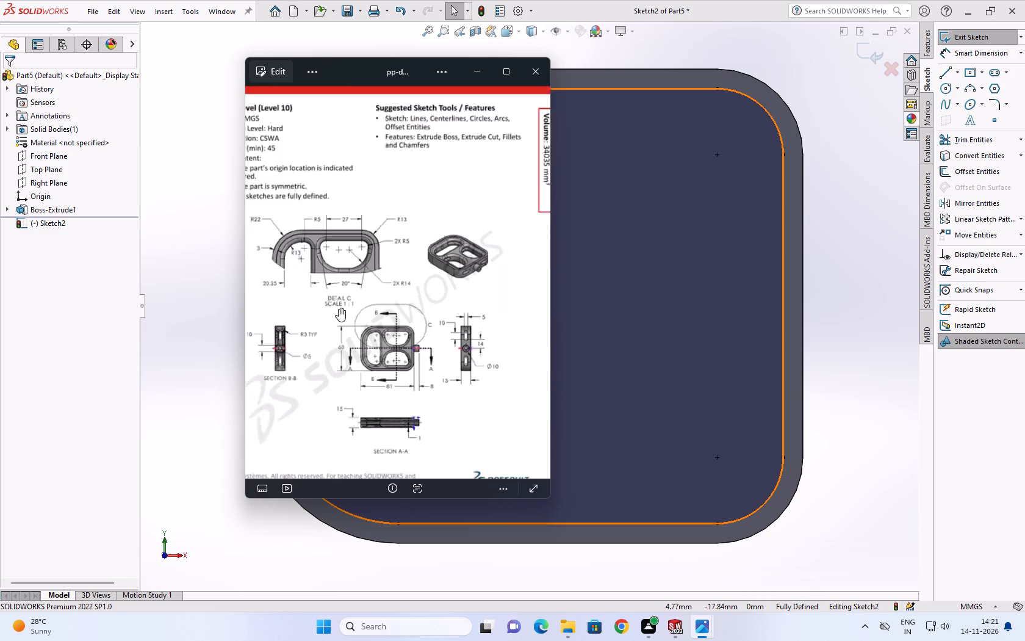
Examine Section B-B and Detail C of the 10.9A drawing for the side slot and window dimensions.
{"action": "scroll", "coordinate": [312, 360], "scroll_direction": "up", "scroll_amount": 9}
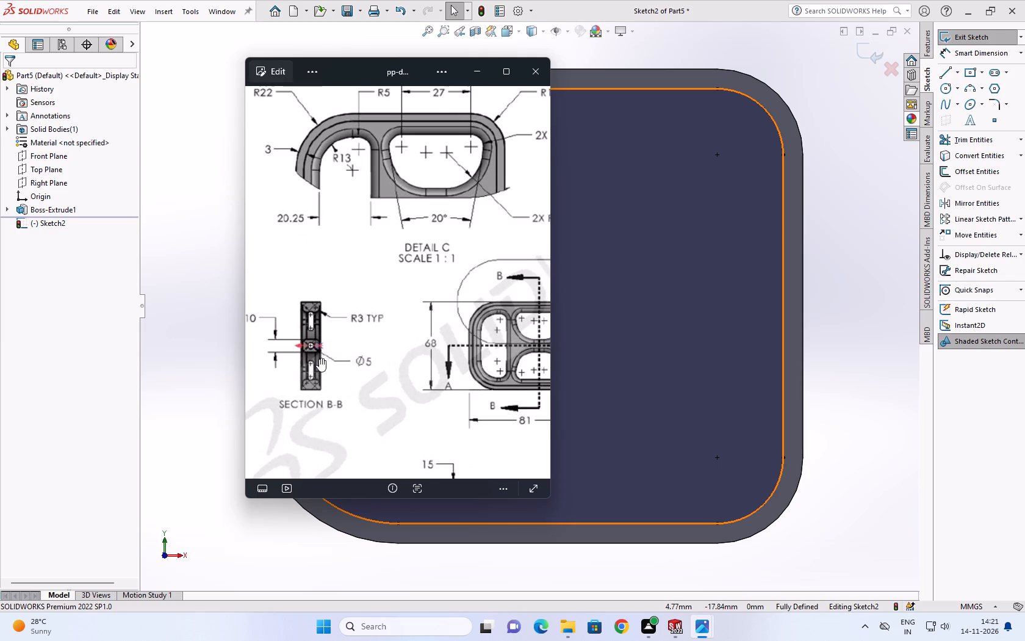
{"action": "scroll", "coordinate": [319, 356], "scroll_direction": "up", "scroll_amount": 2}
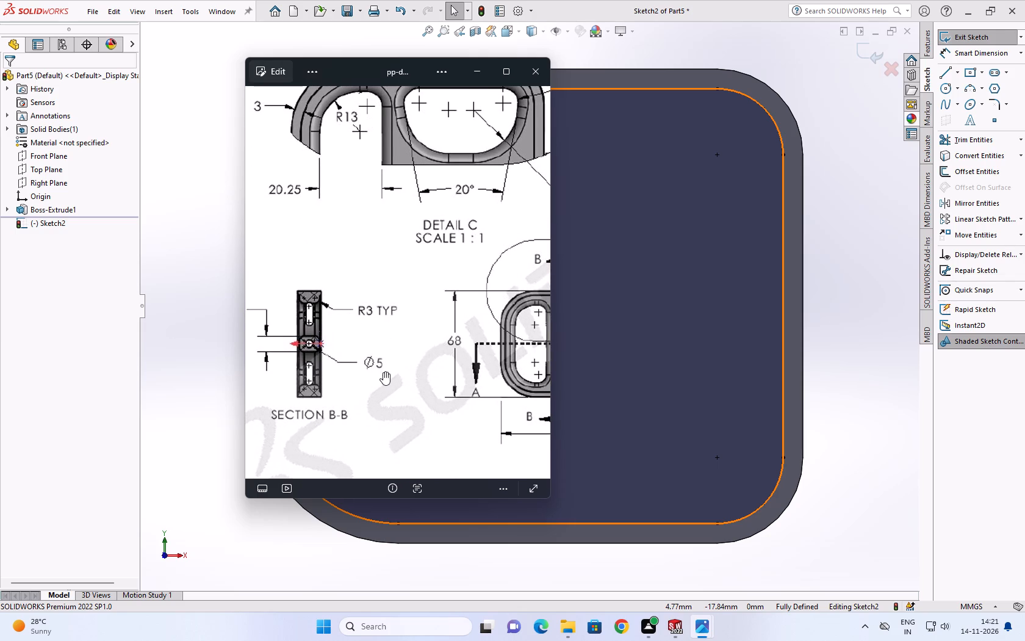
{"action": "scroll", "coordinate": [383, 372], "scroll_direction": "down", "scroll_amount": 1}
{"action": "scroll", "coordinate": [383, 372], "scroll_direction": "up", "scroll_amount": 3}
{"action": "scroll", "coordinate": [383, 372], "scroll_direction": "down", "scroll_amount": 7}
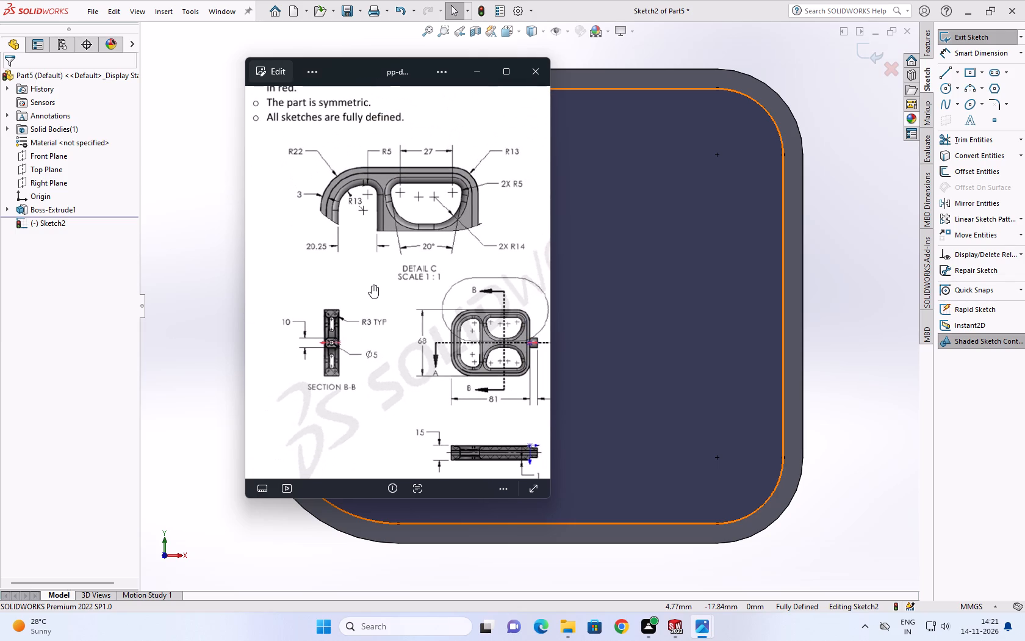
{"action": "scroll", "coordinate": [375, 284], "scroll_direction": "down", "scroll_amount": 2}
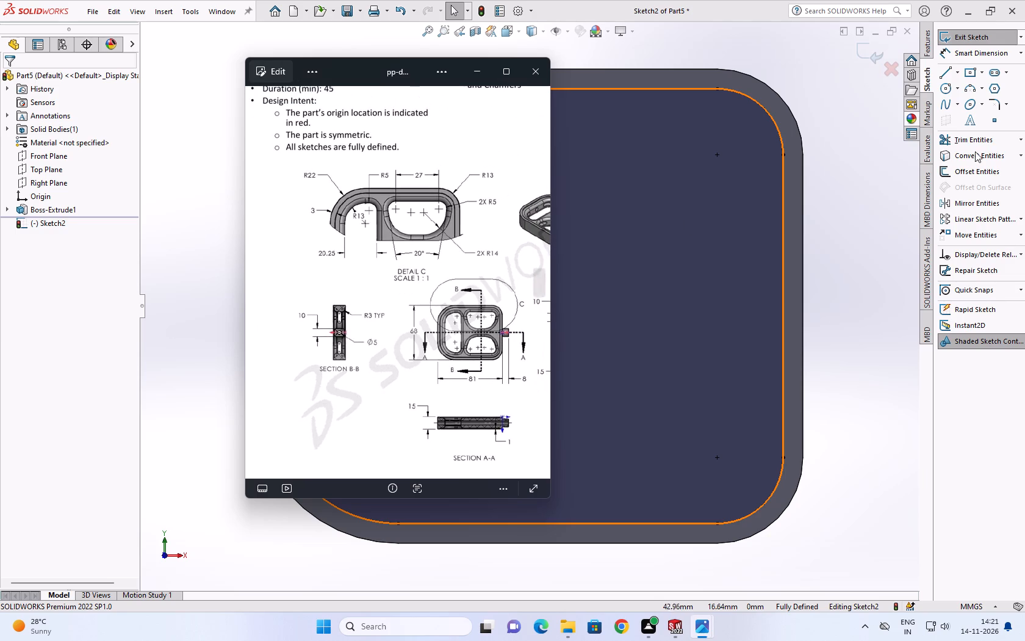
Sketch a closed rectangle of lines, about 26 mm wide and 17 mm high, in the upper-right area of the inset outline.
{"action": "left_click", "coordinate": [944, 71]}
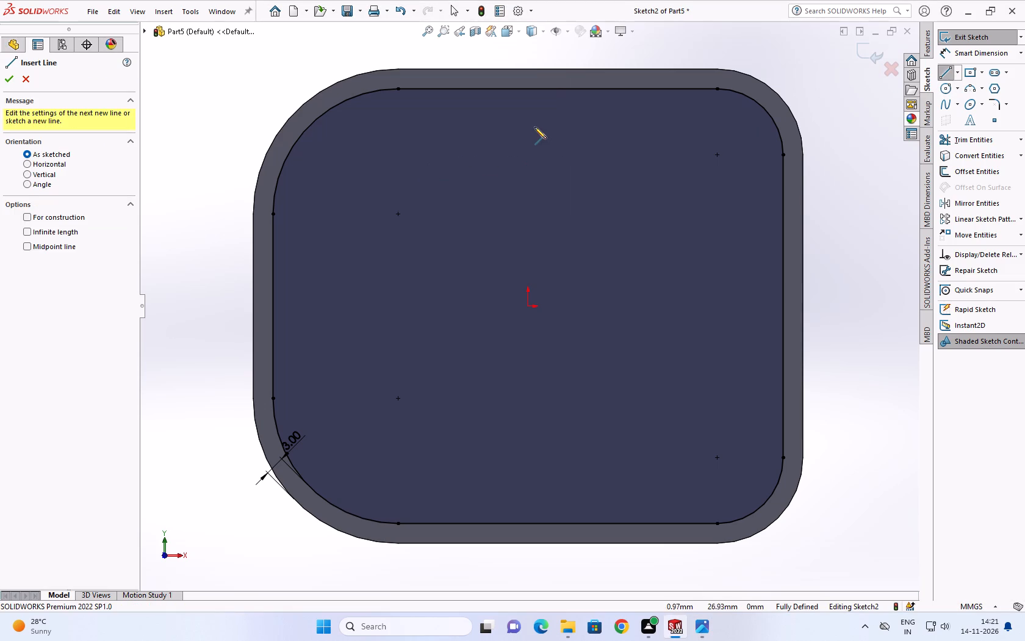
{"action": "left_click", "coordinate": [545, 115]}
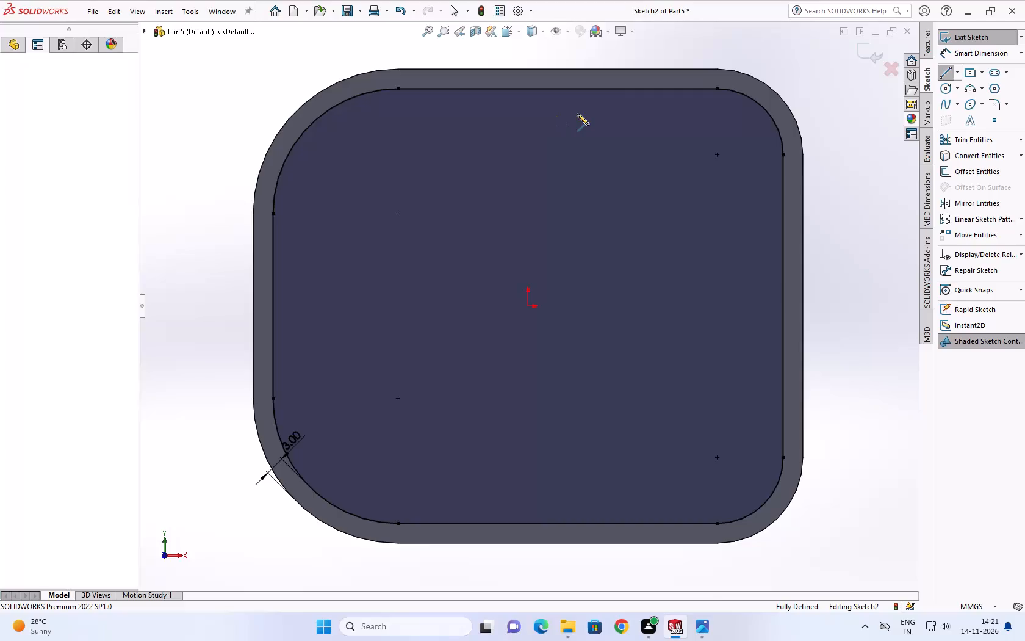
{"action": "left_click", "coordinate": [716, 115]}
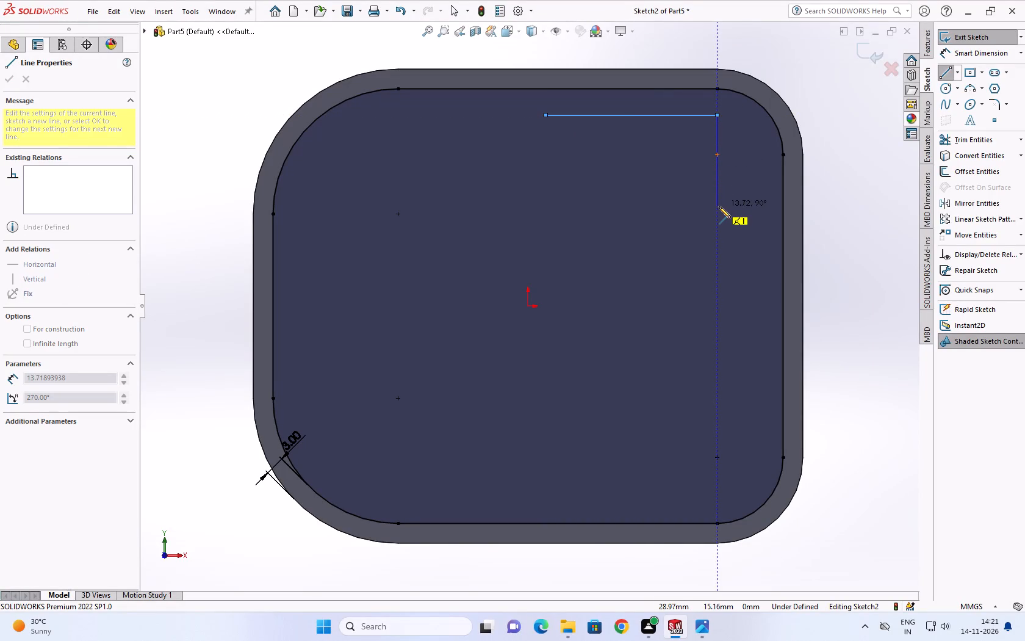
{"action": "left_click", "coordinate": [719, 228]}
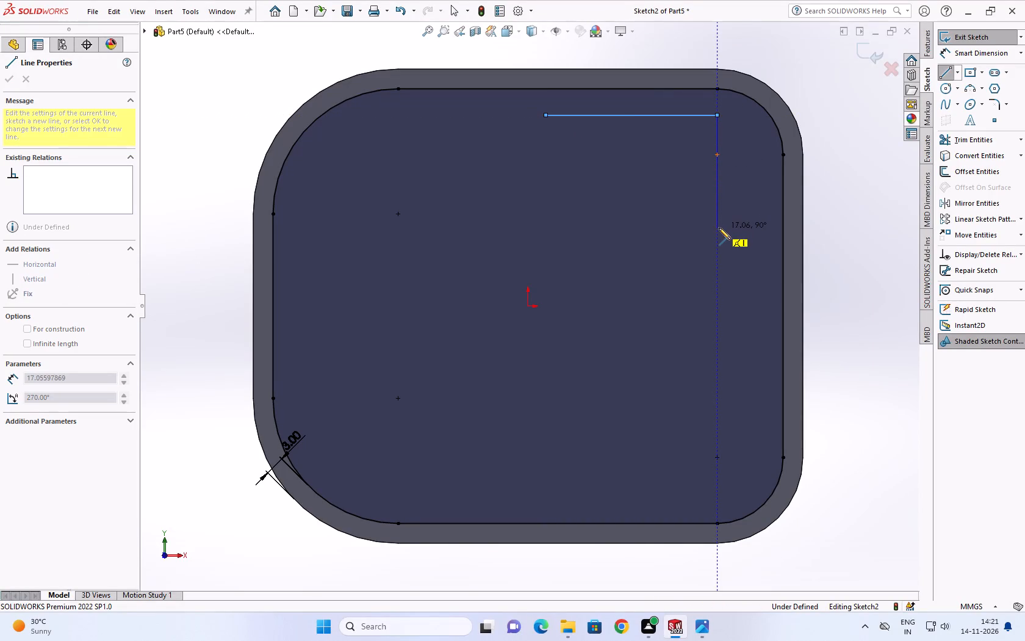
{"action": "left_click", "coordinate": [548, 229]}
{"action": "left_click", "coordinate": [544, 114]}
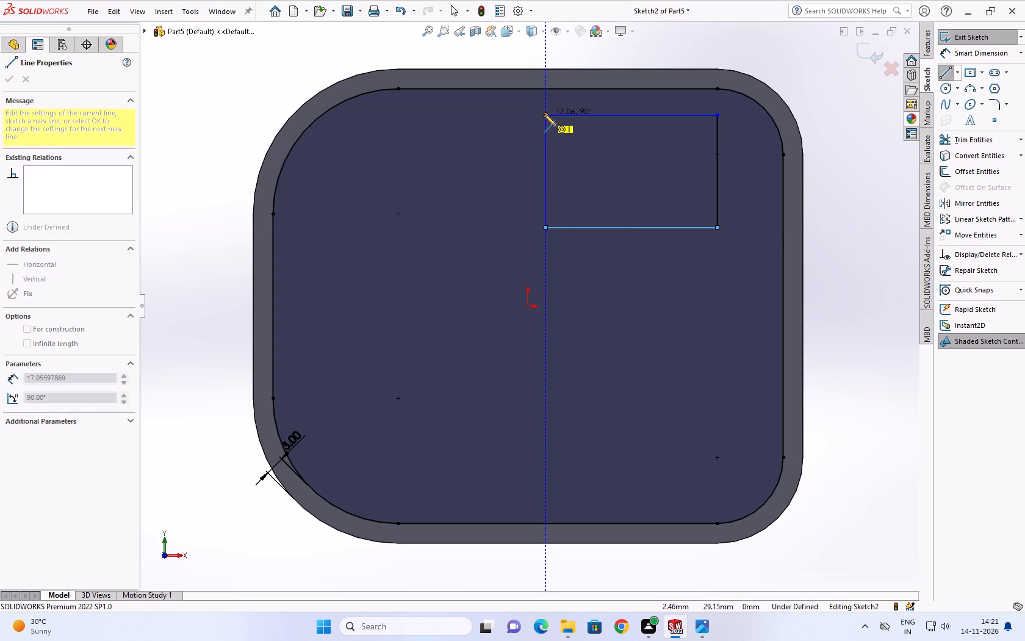
Sketch a horizontal construction line about 102 mm long through the origin, extending beyond both sides of the frame.
{"action": "left_click", "coordinate": [213, 306]}
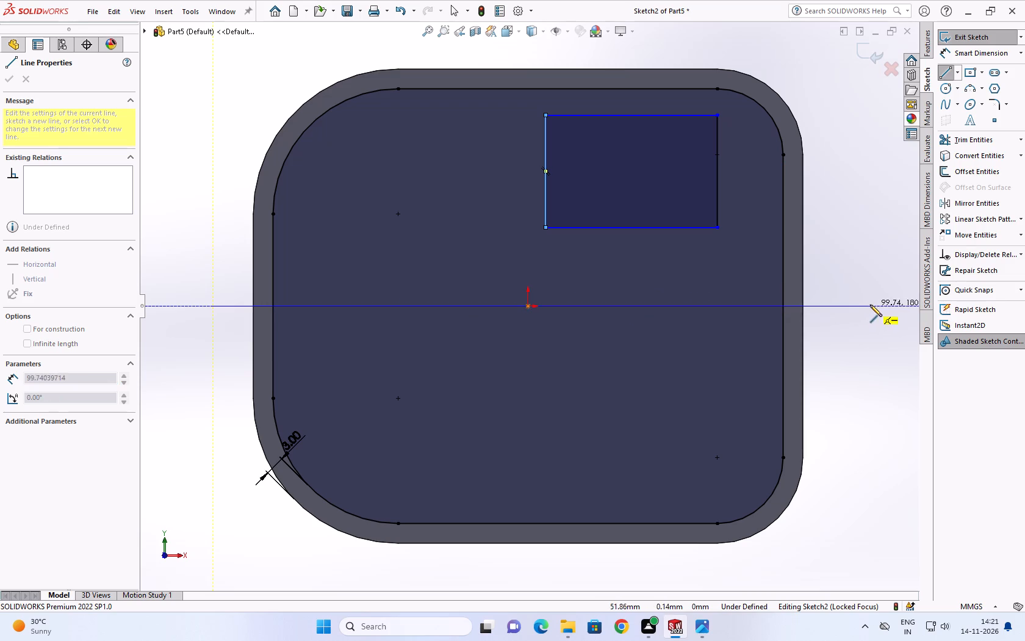
{"action": "left_click", "coordinate": [887, 303]}
{"action": "right_click", "coordinate": [887, 303]}
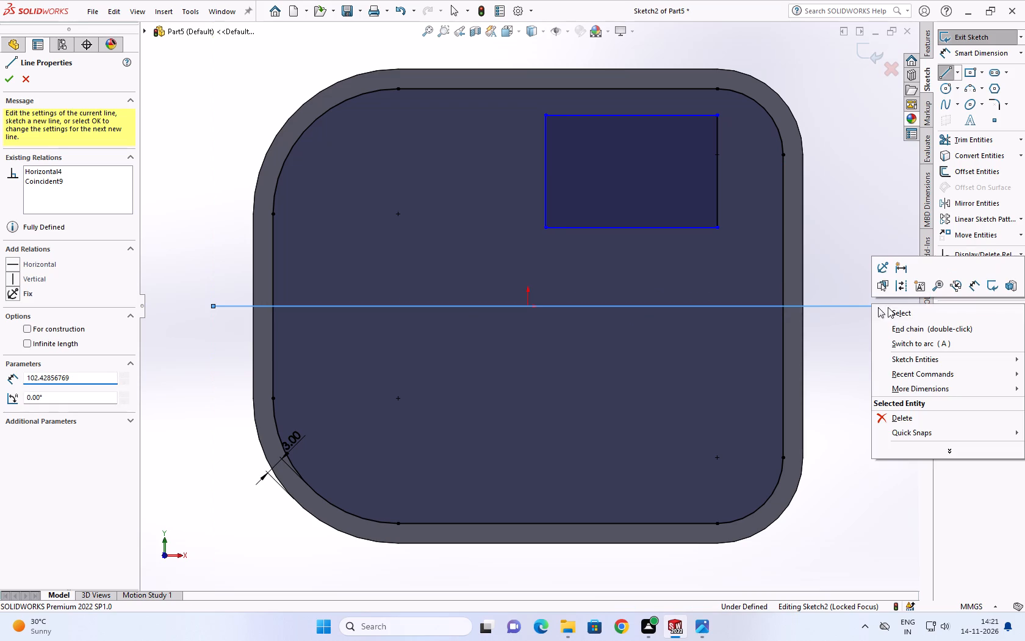
{"action": "left_click", "coordinate": [887, 324]}
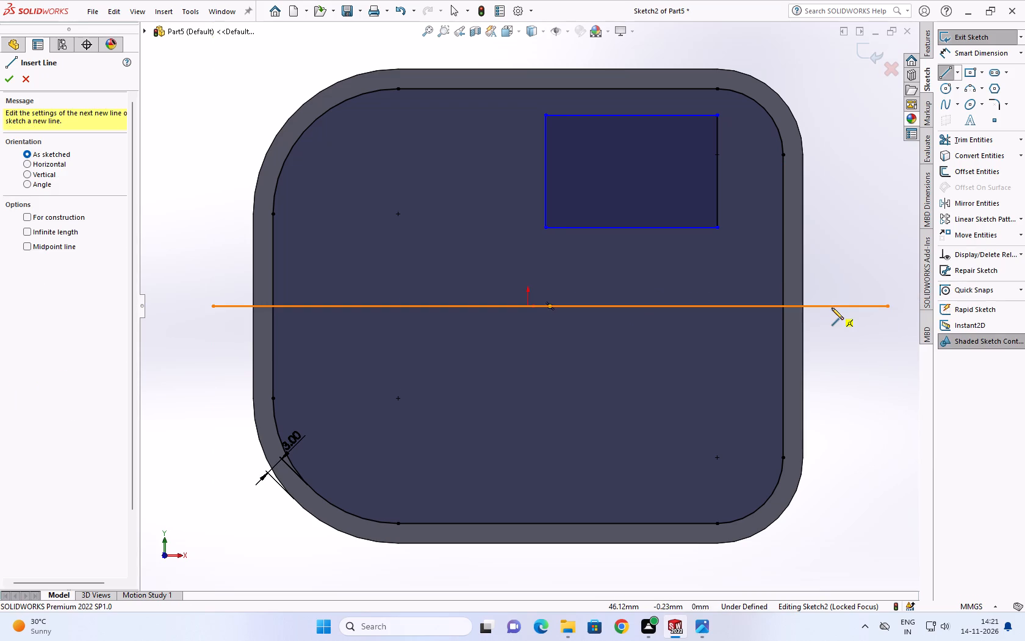
{"action": "right_click", "coordinate": [854, 343]}
{"action": "left_click", "coordinate": [863, 347]}
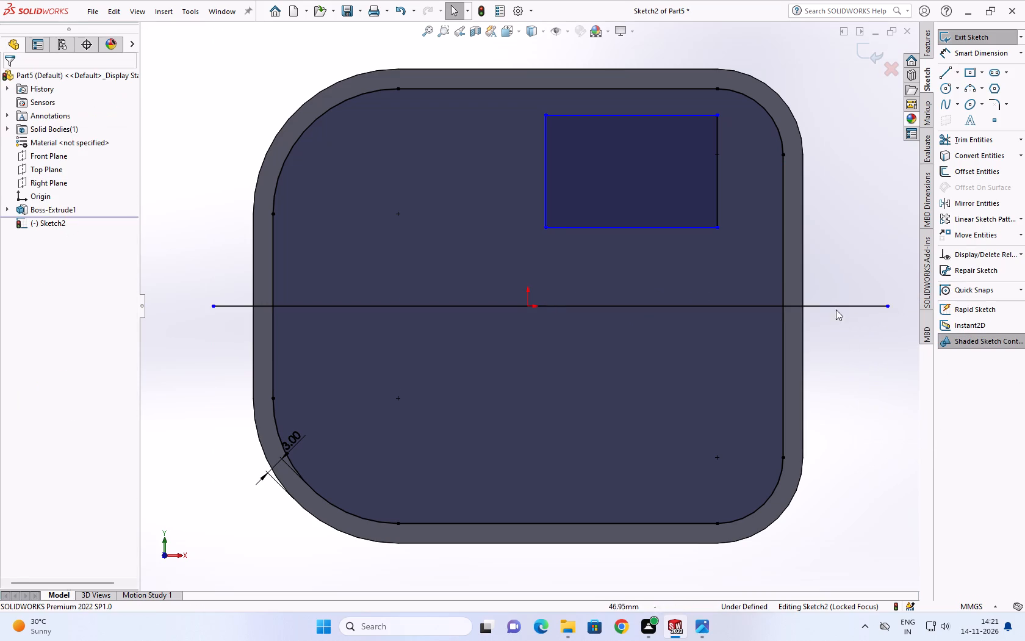
{"action": "left_click", "coordinate": [836, 304]}
{"action": "left_click", "coordinate": [886, 267]}
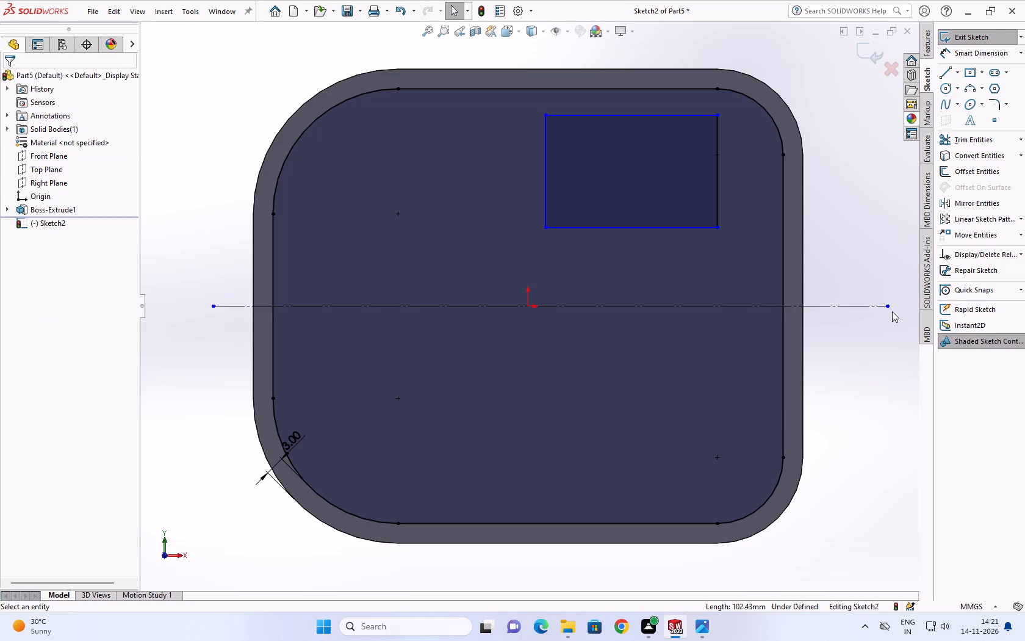
Fillet the two upper corners of the window rectangle with a 5 mm radius, checking the radius against the 10.9A drawing.
{"action": "scroll", "coordinate": [847, 317], "scroll_direction": "up", "scroll_amount": 3}
{"action": "scroll", "coordinate": [603, 300], "scroll_direction": "down", "scroll_amount": 2}
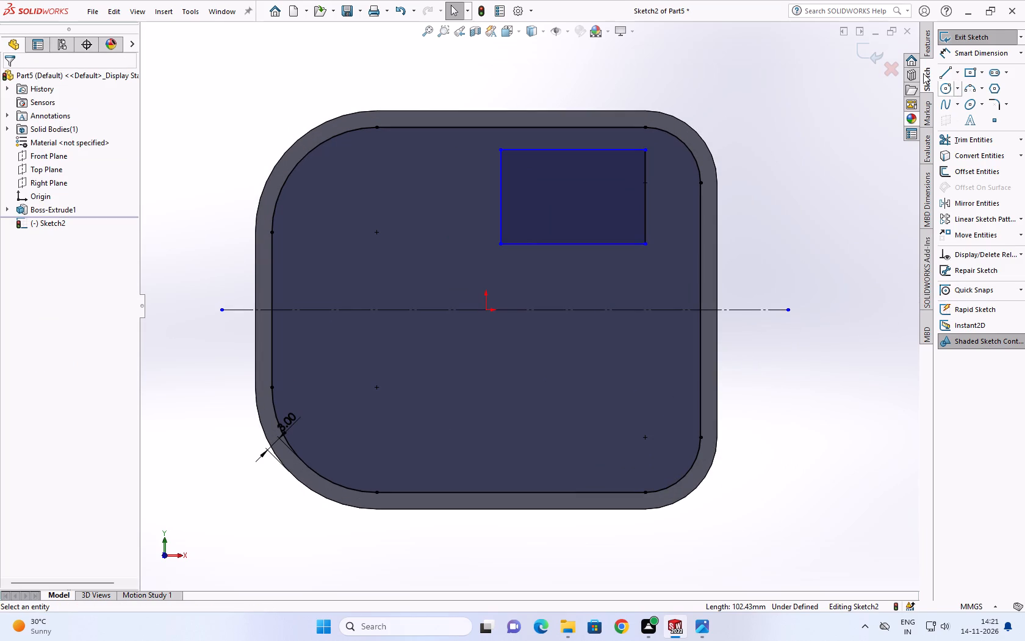
{"action": "left_click", "coordinate": [996, 100]}
{"action": "left_click", "coordinate": [697, 631]}
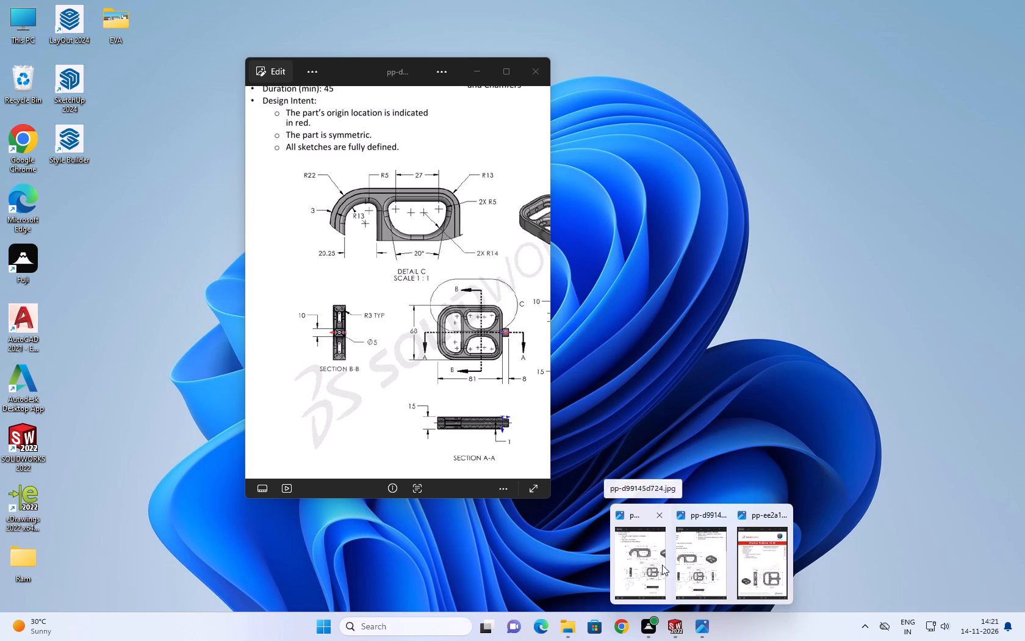
{"action": "left_click", "coordinate": [657, 555]}
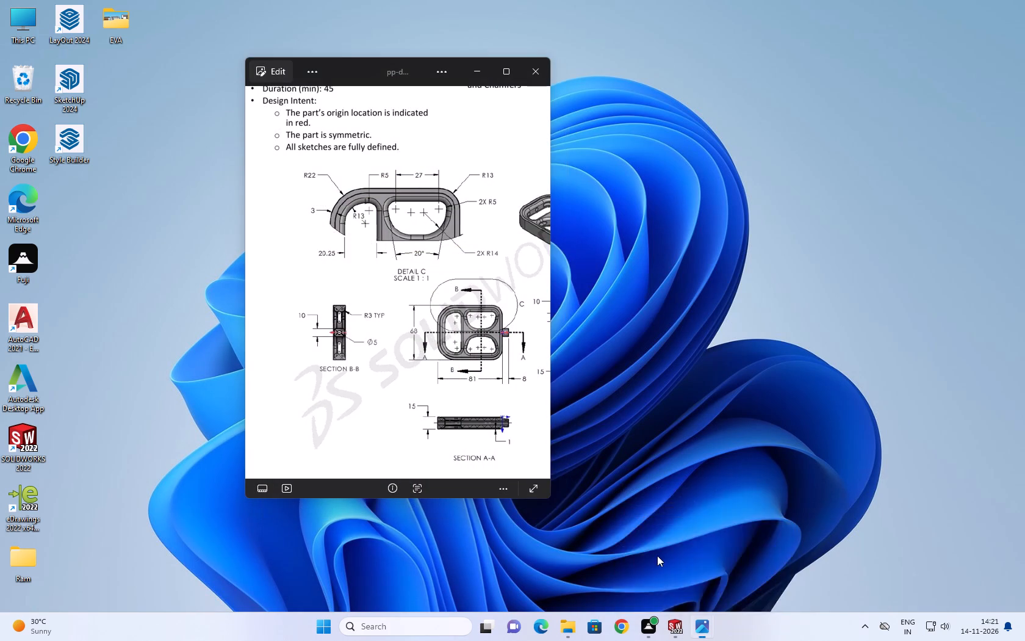
{"action": "scroll", "coordinate": [499, 385], "scroll_direction": "up", "scroll_amount": 3}
{"action": "scroll", "coordinate": [395, 267], "scroll_direction": "up", "scroll_amount": 3}
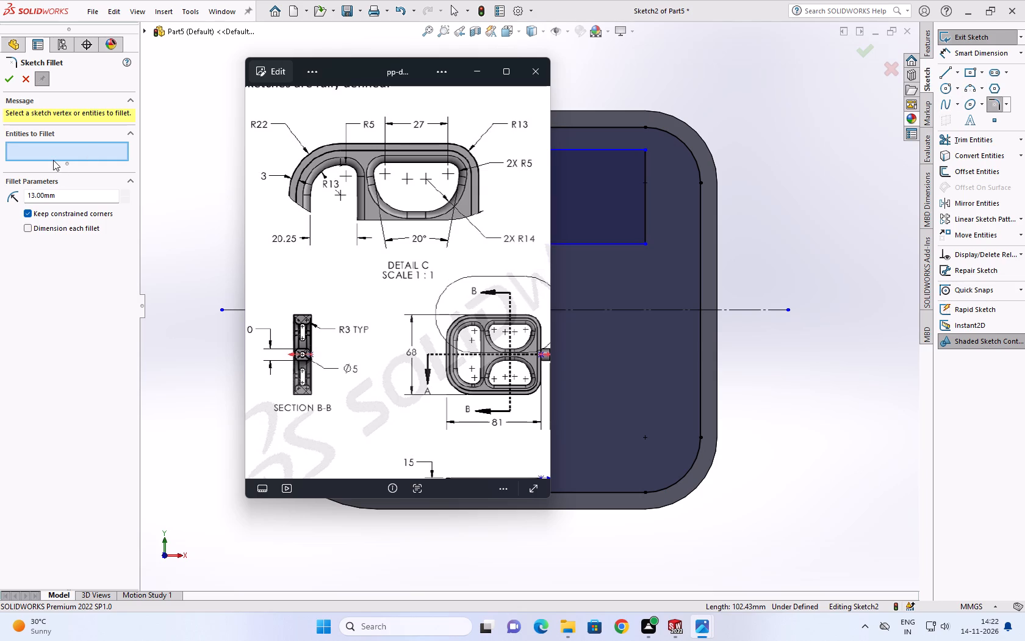
{"action": "left_click", "coordinate": [70, 201]}
{"action": "left_click", "coordinate": [70, 201]}
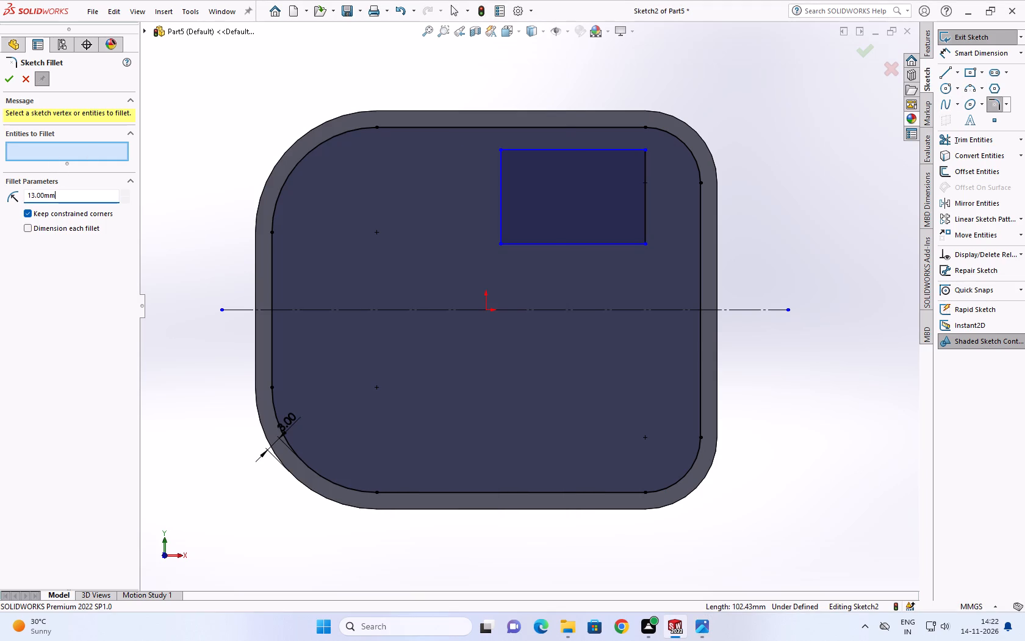
{"action": "left_click", "coordinate": [70, 201]}
{"action": "key", "text": "5"}
{"action": "key", "text": "Return"}
{"action": "left_click", "coordinate": [502, 151]}
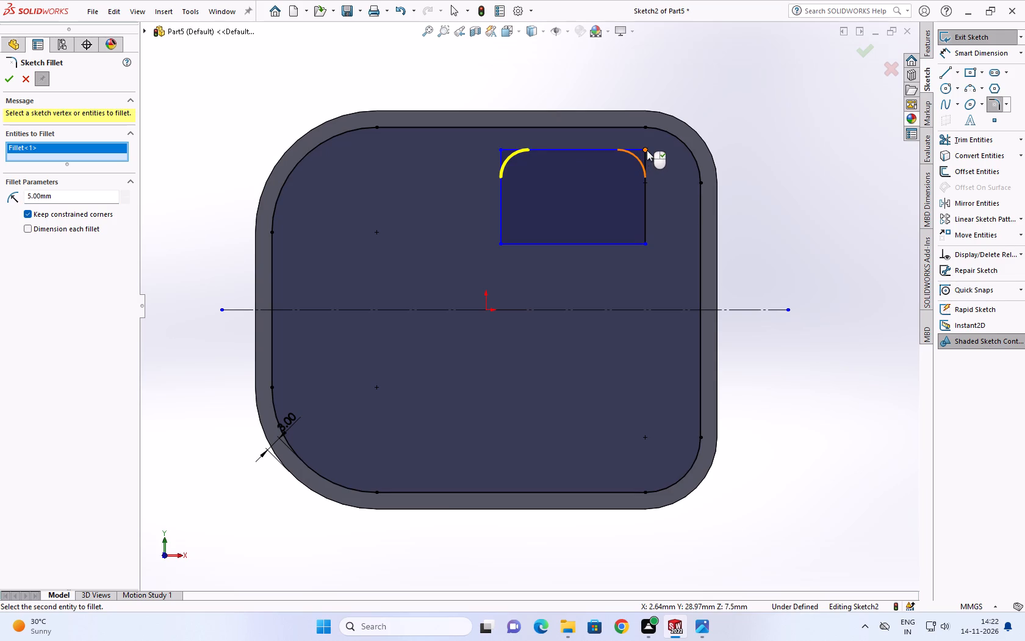
{"action": "left_click", "coordinate": [647, 150]}
{"action": "left_click", "coordinate": [12, 75]}
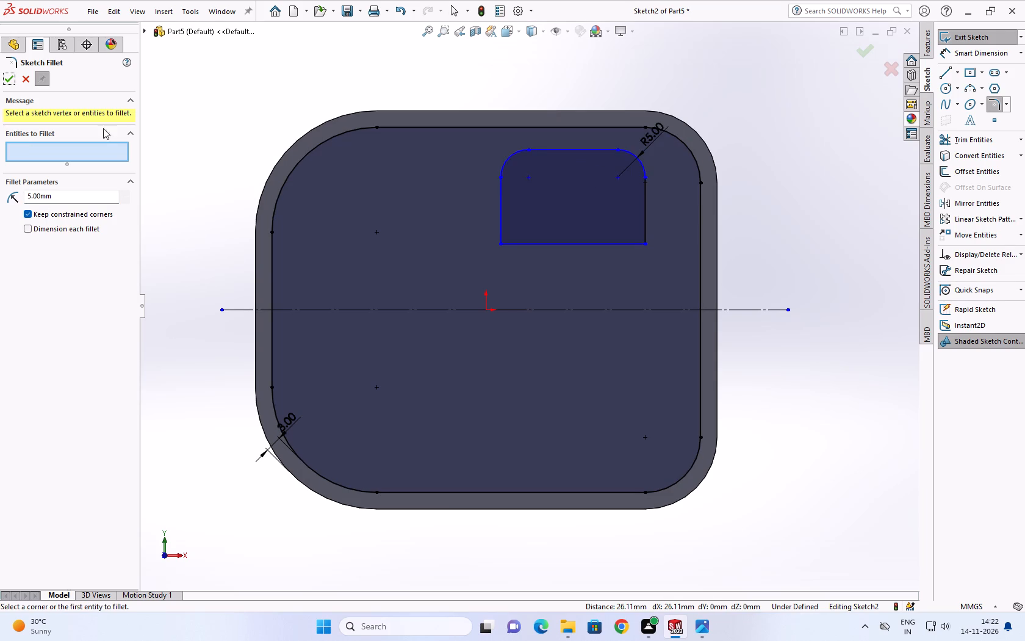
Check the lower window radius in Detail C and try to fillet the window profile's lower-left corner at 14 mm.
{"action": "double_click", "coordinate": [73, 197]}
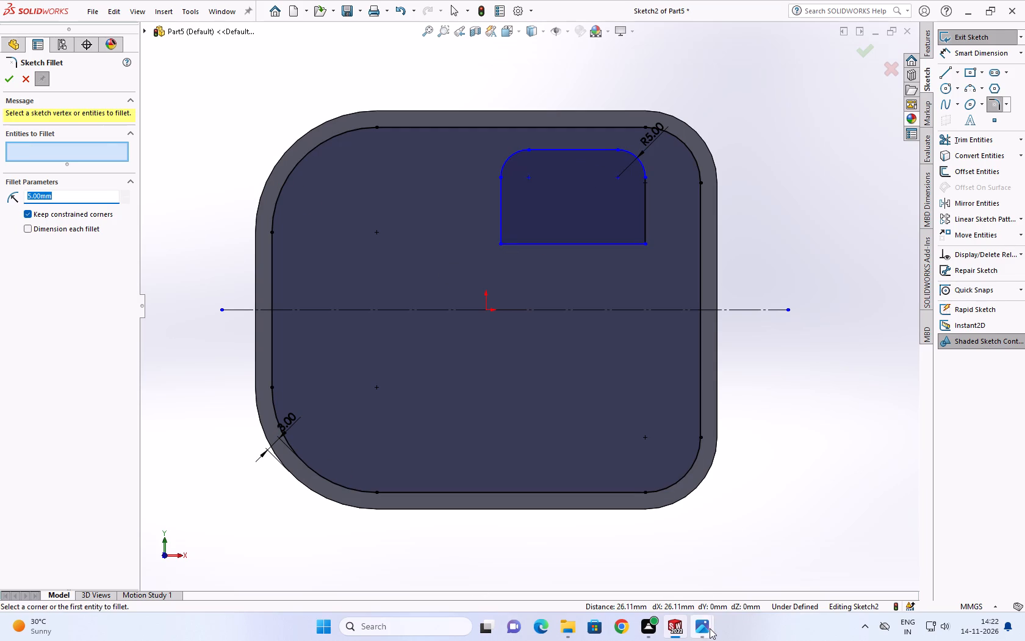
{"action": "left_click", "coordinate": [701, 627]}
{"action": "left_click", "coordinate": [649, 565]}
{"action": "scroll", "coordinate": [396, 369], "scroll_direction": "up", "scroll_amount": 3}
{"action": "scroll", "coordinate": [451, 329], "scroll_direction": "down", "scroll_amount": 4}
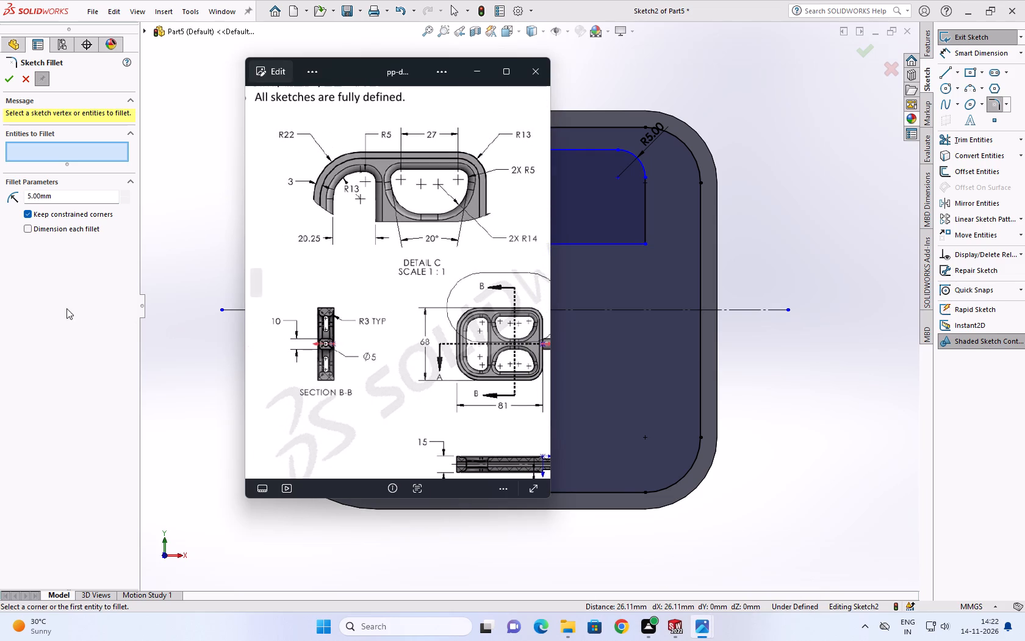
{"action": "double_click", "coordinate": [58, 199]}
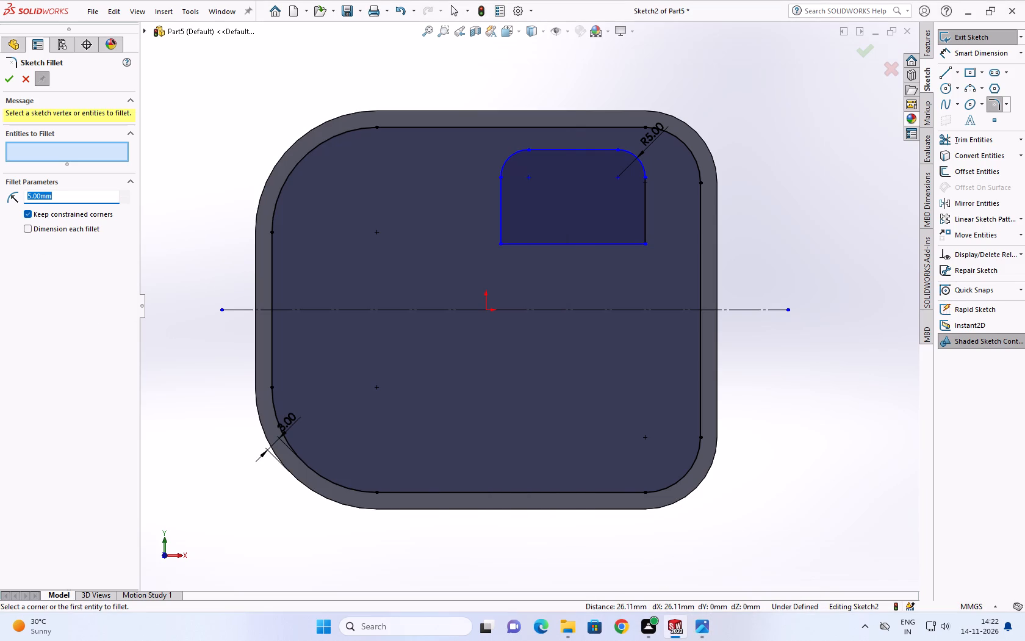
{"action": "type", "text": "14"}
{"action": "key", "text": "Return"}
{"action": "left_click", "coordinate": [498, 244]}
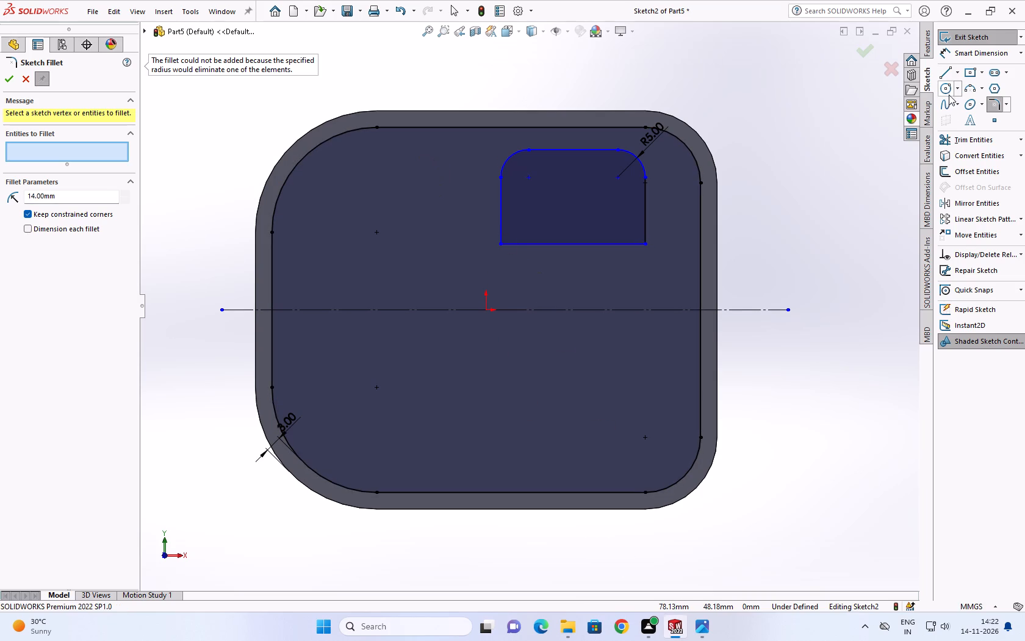
Dimension the straight top edge of the window profile at 27 mm.
{"action": "left_click", "coordinate": [961, 52]}
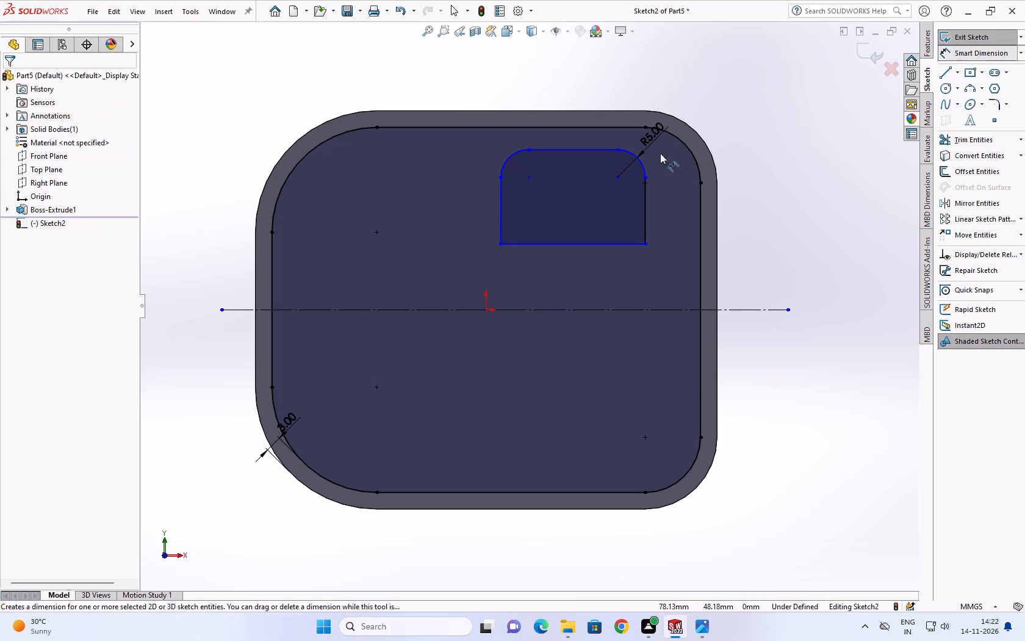
{"action": "left_click", "coordinate": [572, 151]}
{"action": "left_click", "coordinate": [567, 72]}
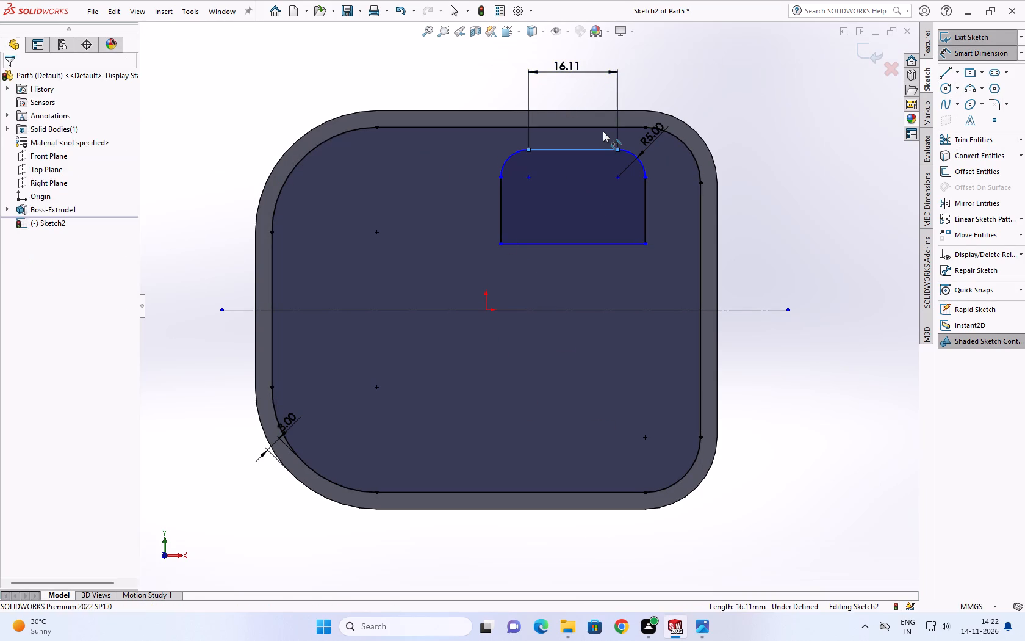
{"action": "type", "text": "27"}
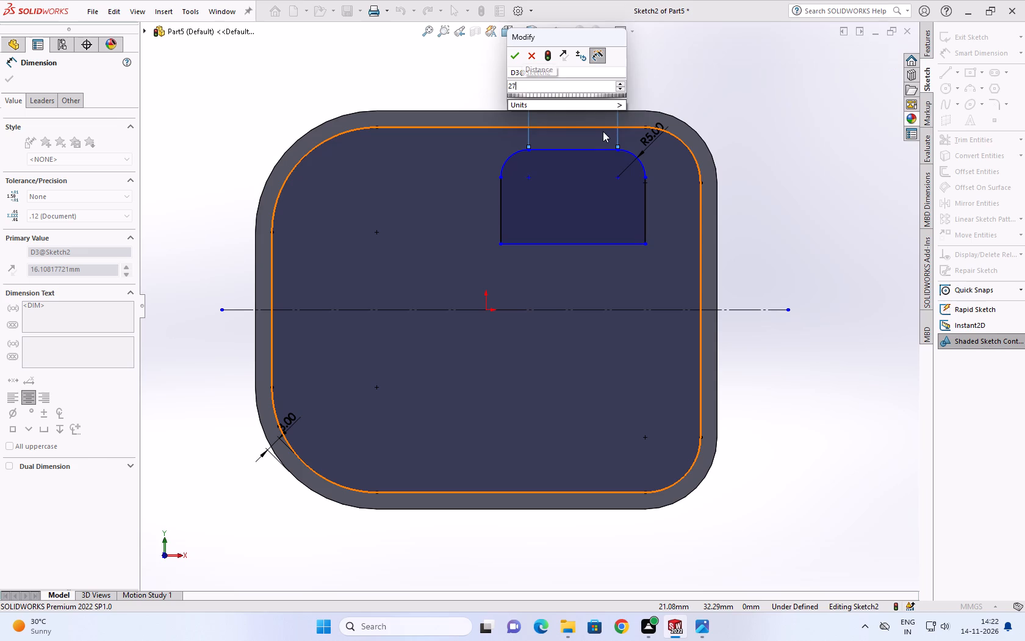
{"action": "key", "text": "Return"}
{"action": "scroll", "coordinate": [606, 165], "scroll_direction": "down", "scroll_amount": 1}
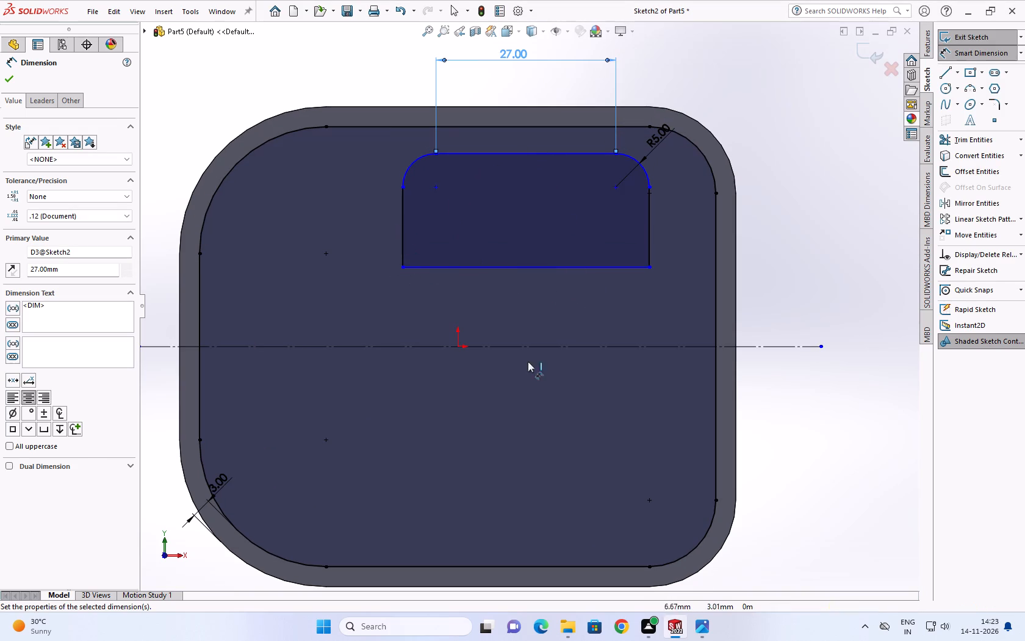
Examine Detail C of the 10.9A drawing for the window geometry and review the 10.9B and 10.9C drawings.
{"action": "left_click", "coordinate": [694, 622]}
{"action": "left_click", "coordinate": [622, 557]}
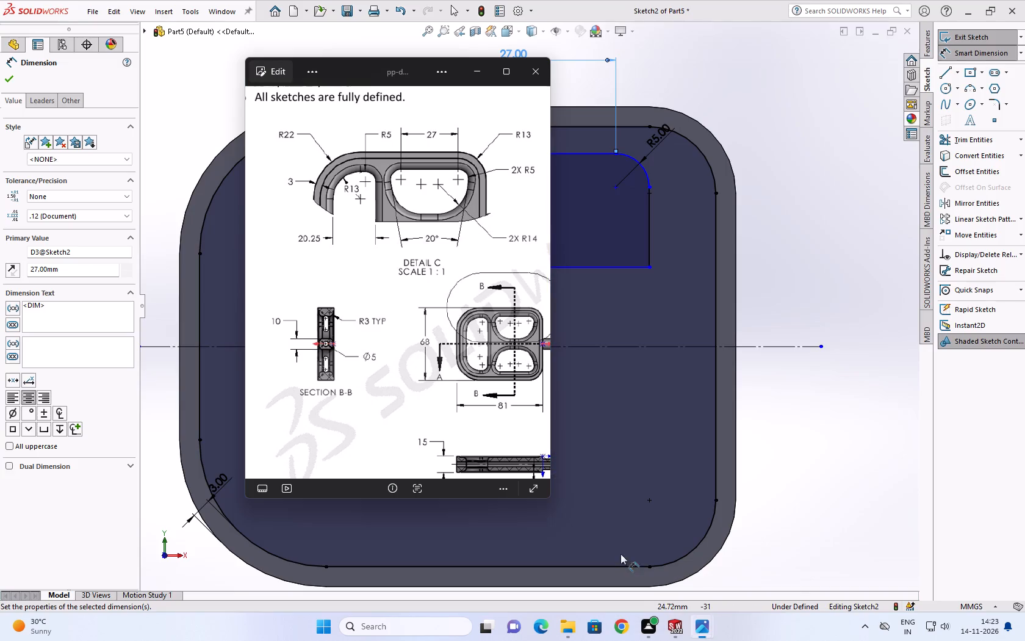
{"action": "scroll", "coordinate": [386, 214], "scroll_direction": "up", "scroll_amount": 2}
{"action": "scroll", "coordinate": [392, 264], "scroll_direction": "up", "scroll_amount": 1}
{"action": "scroll", "coordinate": [392, 264], "scroll_direction": "down", "scroll_amount": 2}
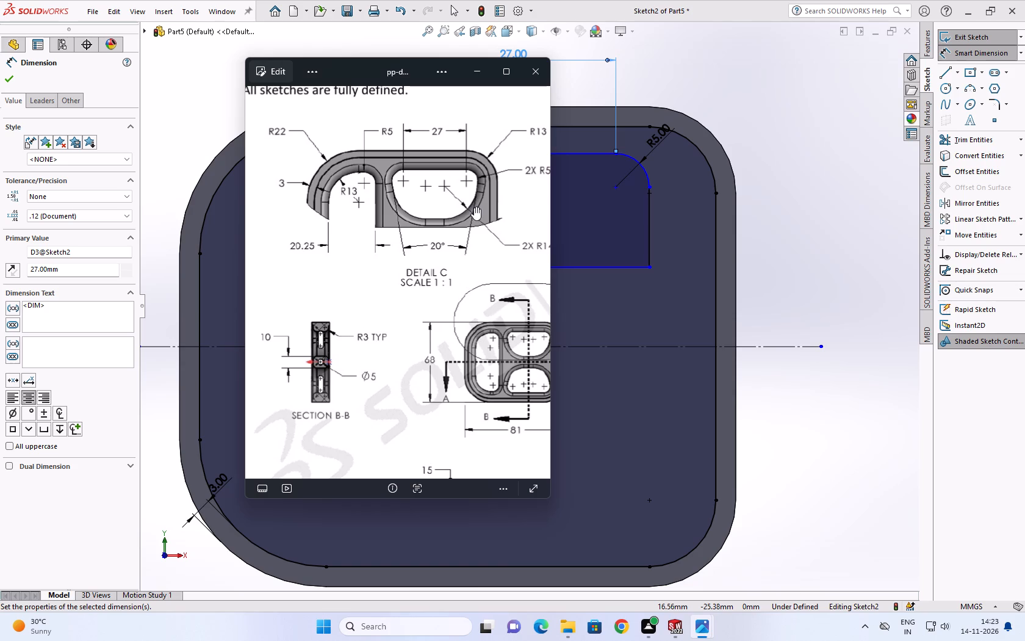
{"action": "scroll", "coordinate": [379, 325], "scroll_direction": "up", "scroll_amount": 4}
{"action": "scroll", "coordinate": [399, 330], "scroll_direction": "down", "scroll_amount": 15}
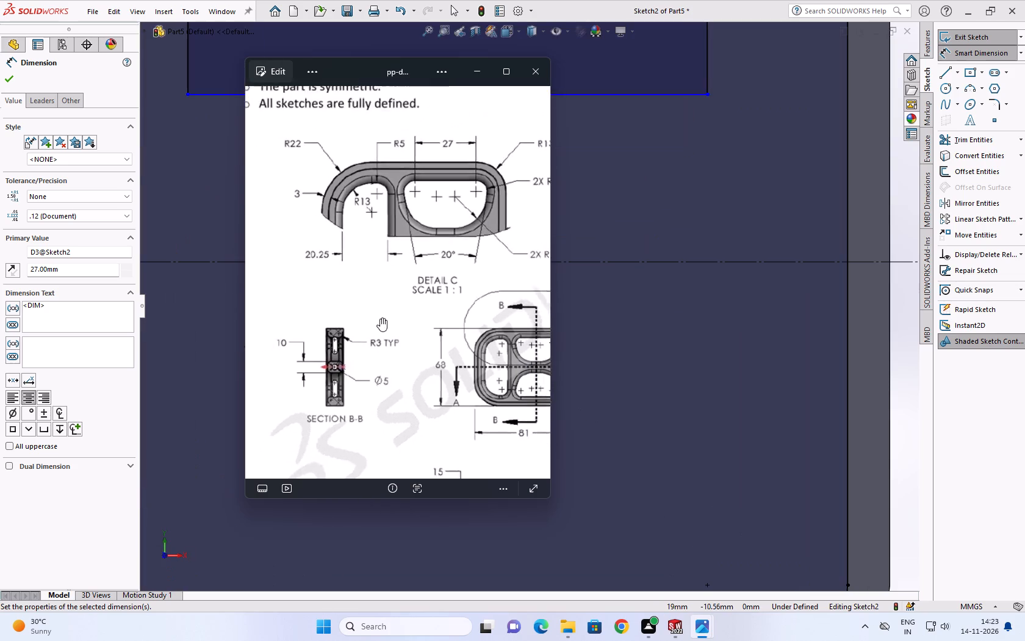
{"action": "scroll", "coordinate": [386, 310], "scroll_direction": "up", "scroll_amount": 4}
{"action": "scroll", "coordinate": [366, 292], "scroll_direction": "down", "scroll_amount": 5}
{"action": "scroll", "coordinate": [462, 288], "scroll_direction": "down", "scroll_amount": 4}
{"action": "scroll", "coordinate": [477, 279], "scroll_direction": "up", "scroll_amount": 1}
{"action": "scroll", "coordinate": [495, 273], "scroll_direction": "down", "scroll_amount": 9}
{"action": "scroll", "coordinate": [528, 279], "scroll_direction": "up", "scroll_amount": 1}
{"action": "scroll", "coordinate": [528, 279], "scroll_direction": "down", "scroll_amount": 3}
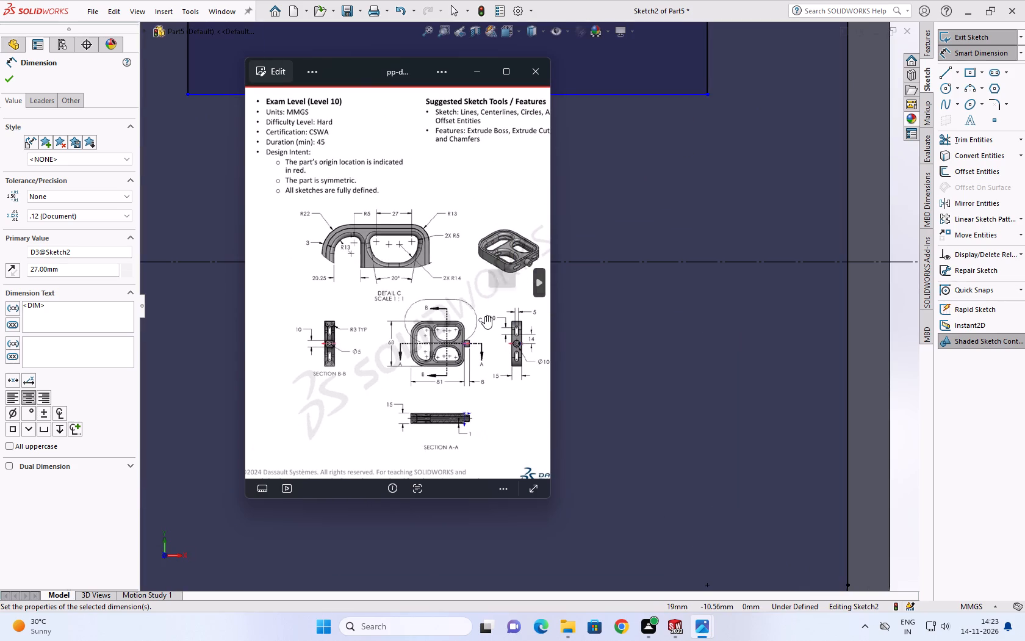
{"action": "left_click", "coordinate": [540, 289]}
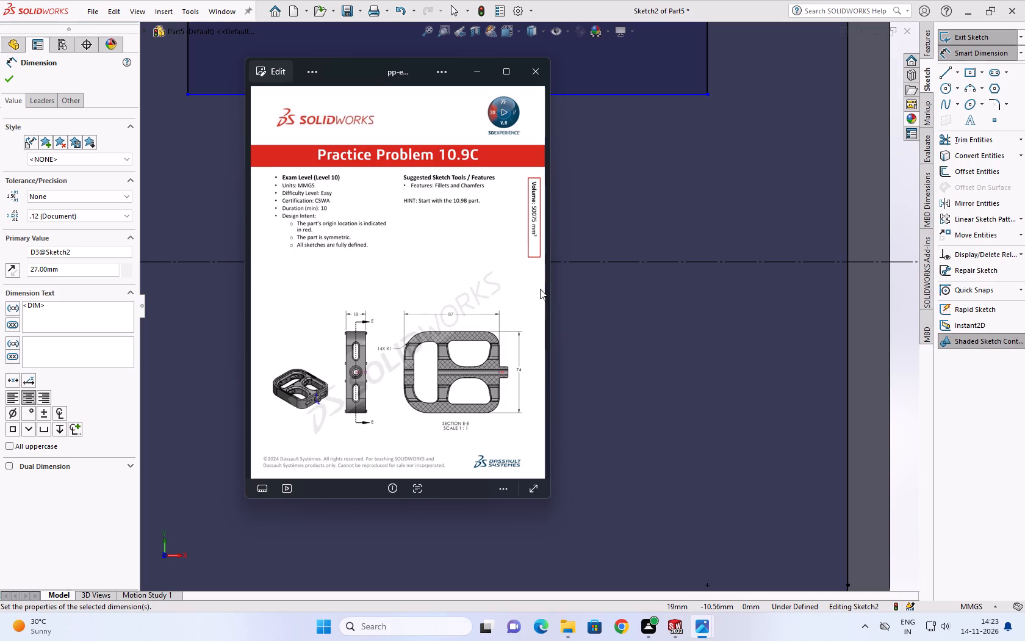
{"action": "left_click", "coordinate": [251, 286]}
{"action": "left_click", "coordinate": [251, 286]}
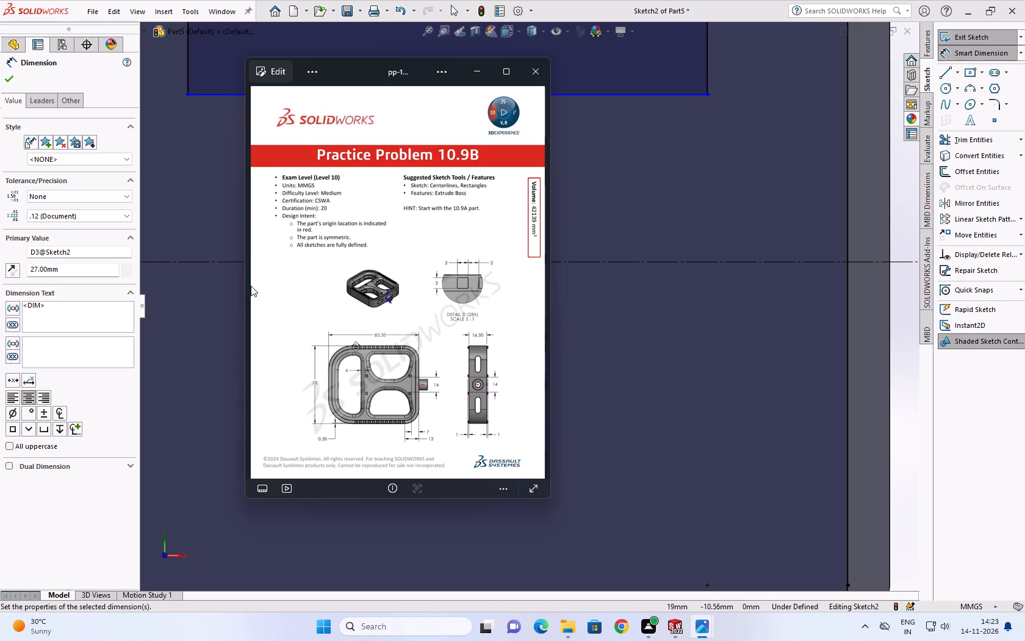
{"action": "scroll", "coordinate": [359, 323], "scroll_direction": "up", "scroll_amount": 3}
{"action": "scroll", "coordinate": [394, 440], "scroll_direction": "up", "scroll_amount": 3}
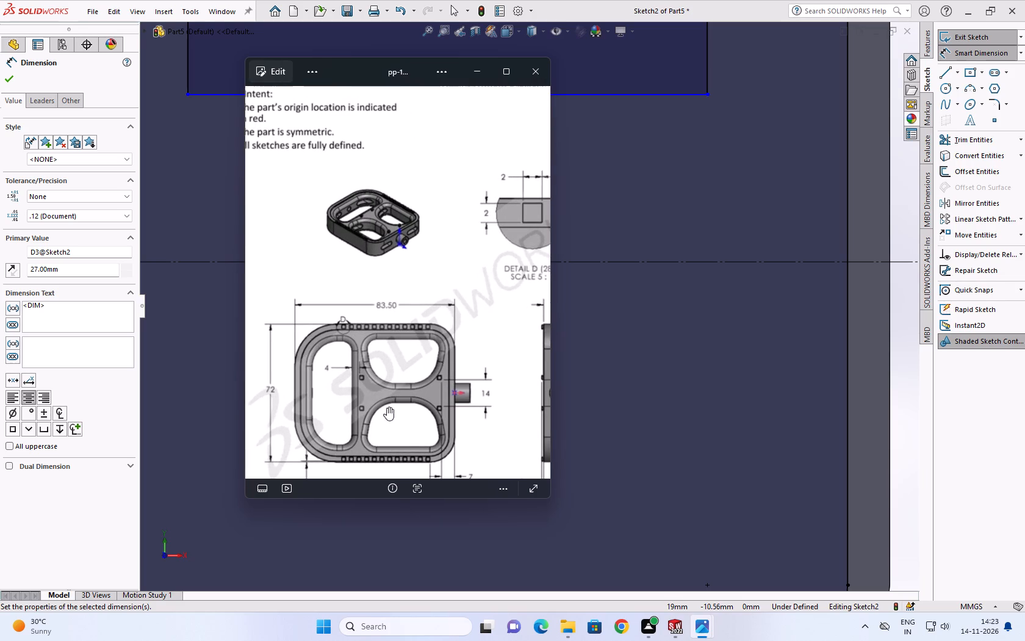
{"action": "scroll", "coordinate": [385, 405], "scroll_direction": "down", "scroll_amount": 6}
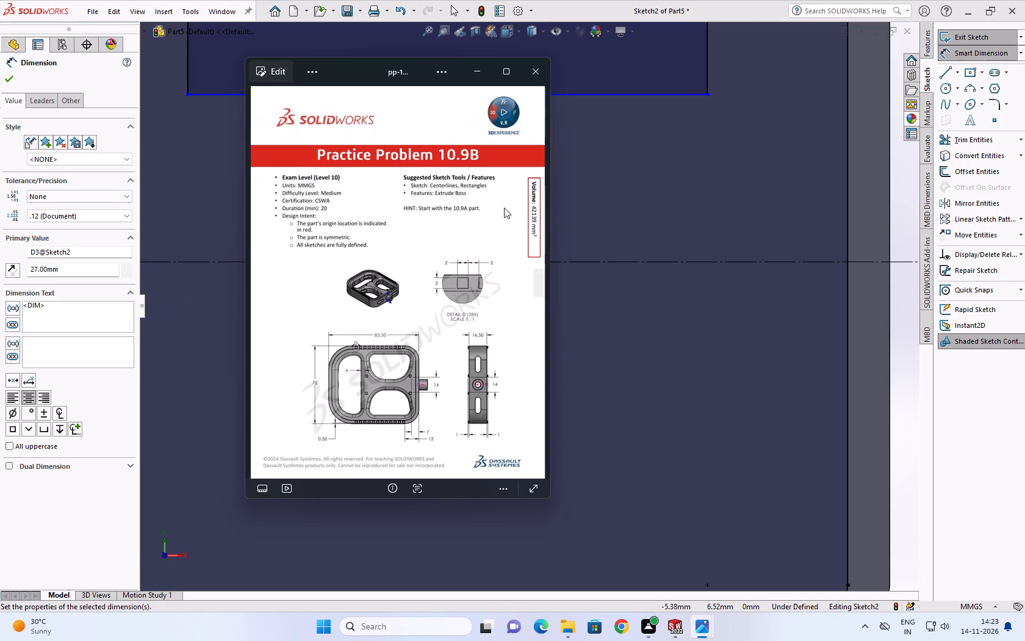
{"action": "left_click", "coordinate": [607, 221]}
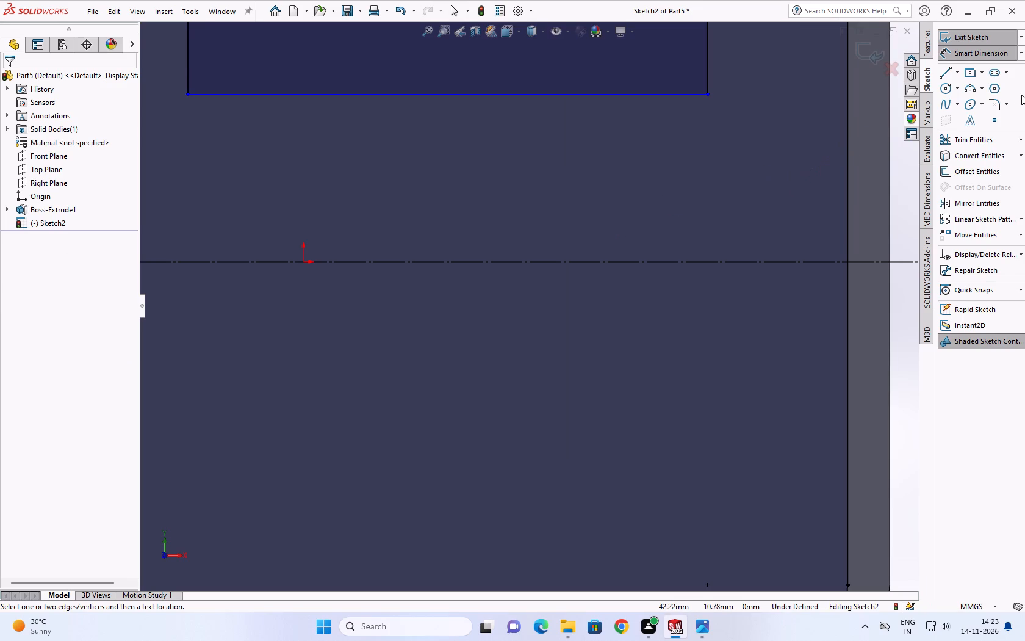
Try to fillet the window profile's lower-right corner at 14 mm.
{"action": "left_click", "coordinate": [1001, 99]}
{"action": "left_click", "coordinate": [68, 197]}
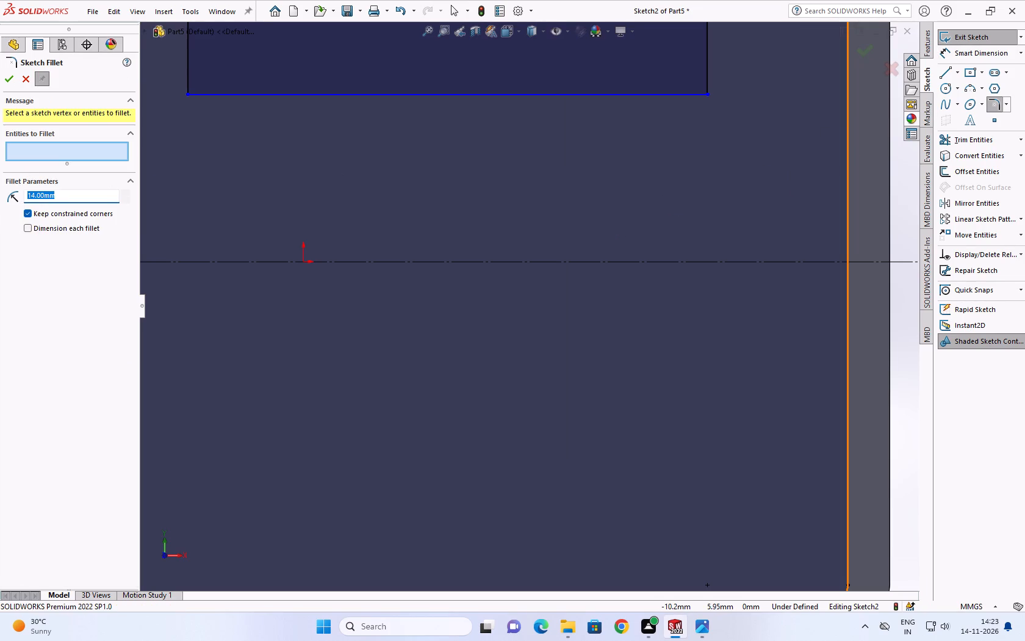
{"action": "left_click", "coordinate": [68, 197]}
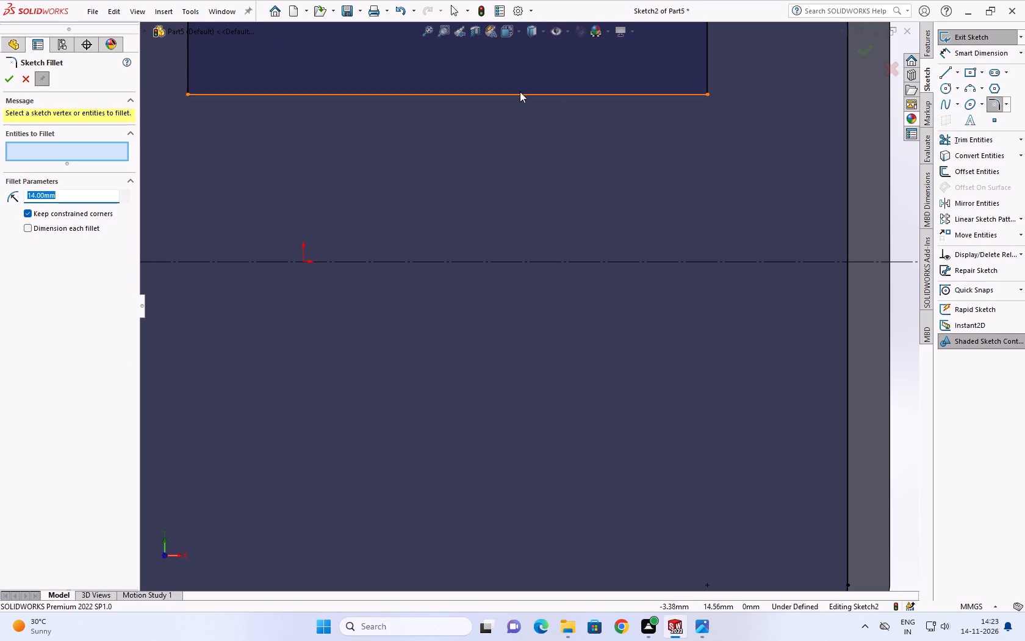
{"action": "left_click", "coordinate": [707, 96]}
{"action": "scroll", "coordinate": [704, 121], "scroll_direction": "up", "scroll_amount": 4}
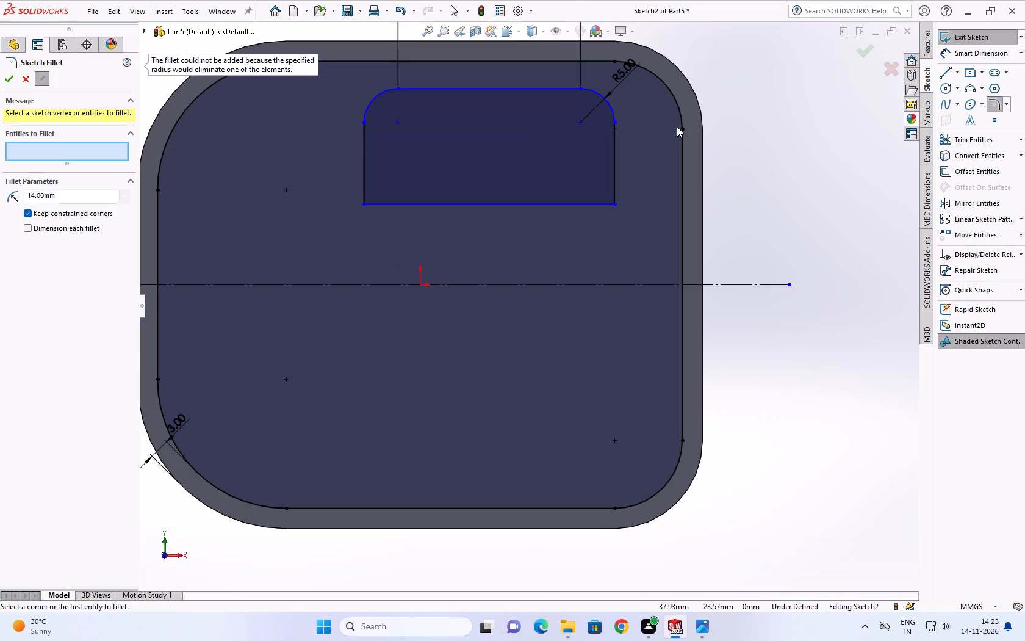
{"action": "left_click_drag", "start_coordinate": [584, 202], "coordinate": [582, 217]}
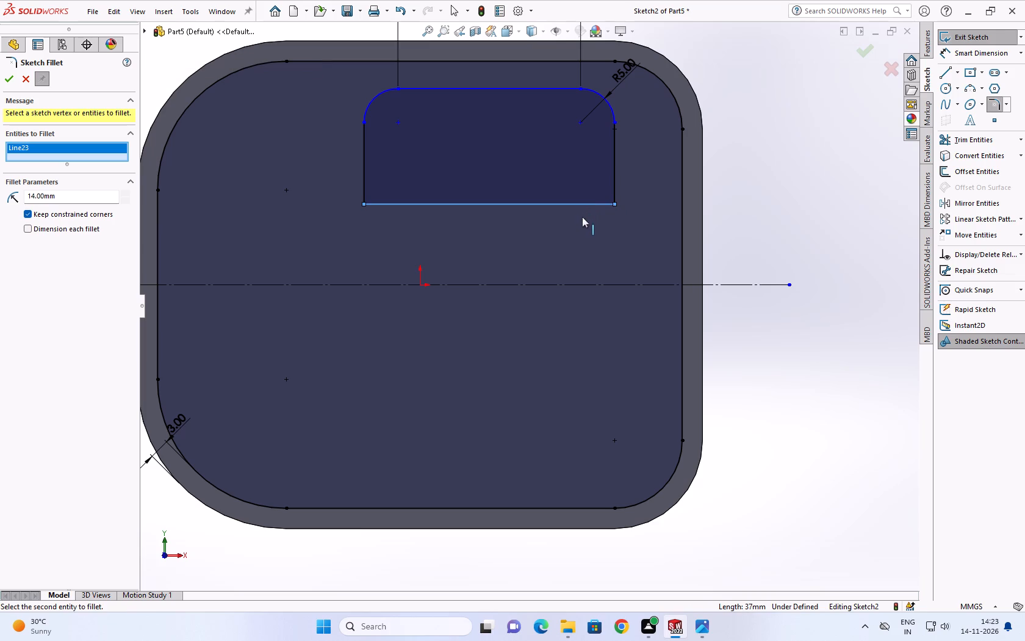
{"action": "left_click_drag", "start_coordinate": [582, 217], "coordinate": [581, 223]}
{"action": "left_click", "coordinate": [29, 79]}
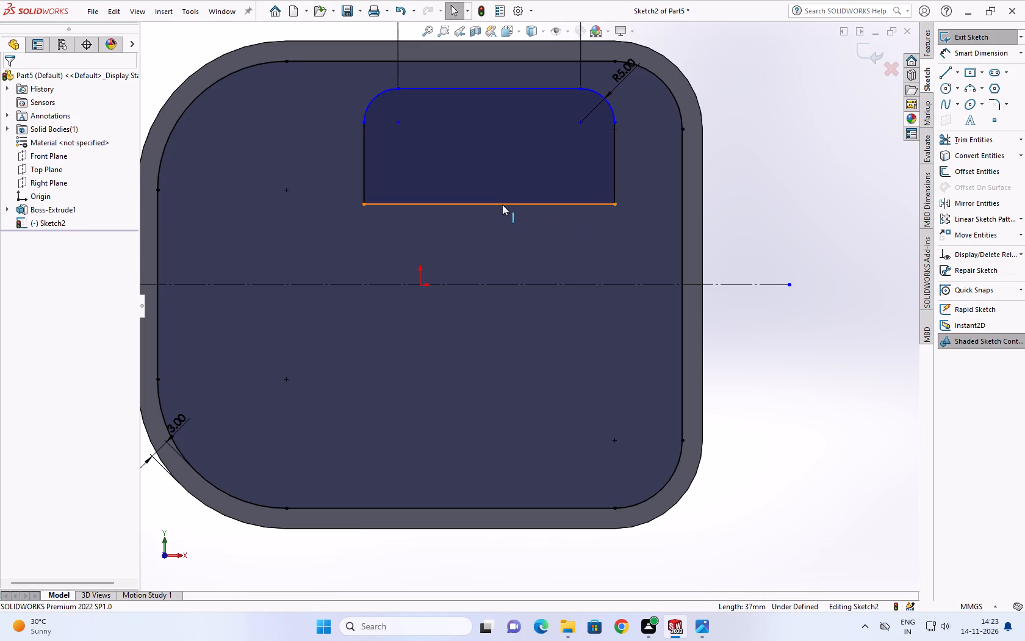
Extend the window's bottom edge down toward the horizontal centerline and fillet both lower corners with a 14 mm radius.
{"action": "left_click_drag", "start_coordinate": [502, 205], "coordinate": [503, 230]}
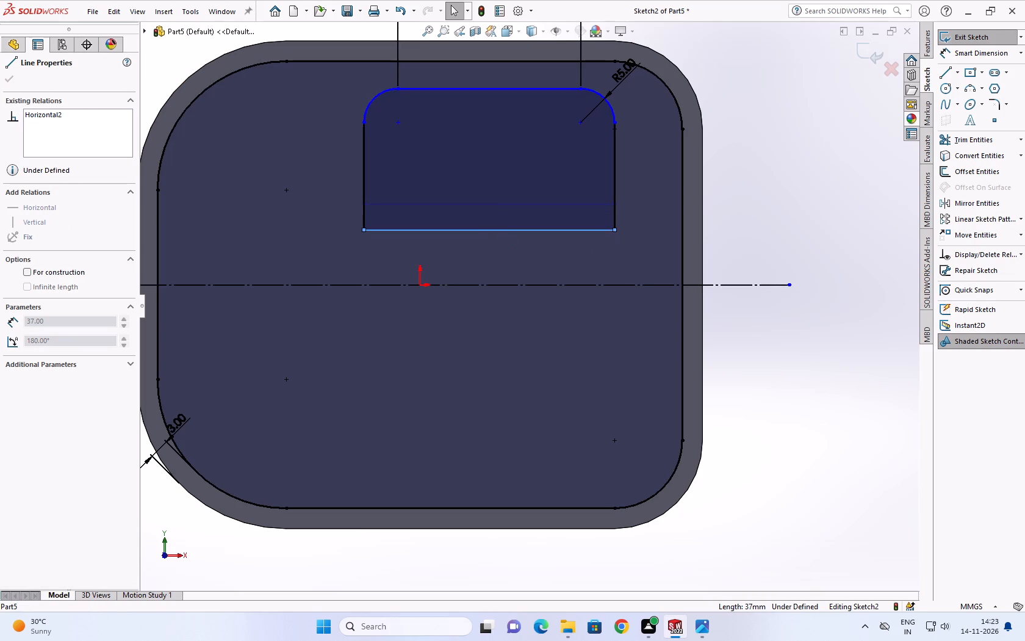
{"action": "left_click", "coordinate": [997, 104]}
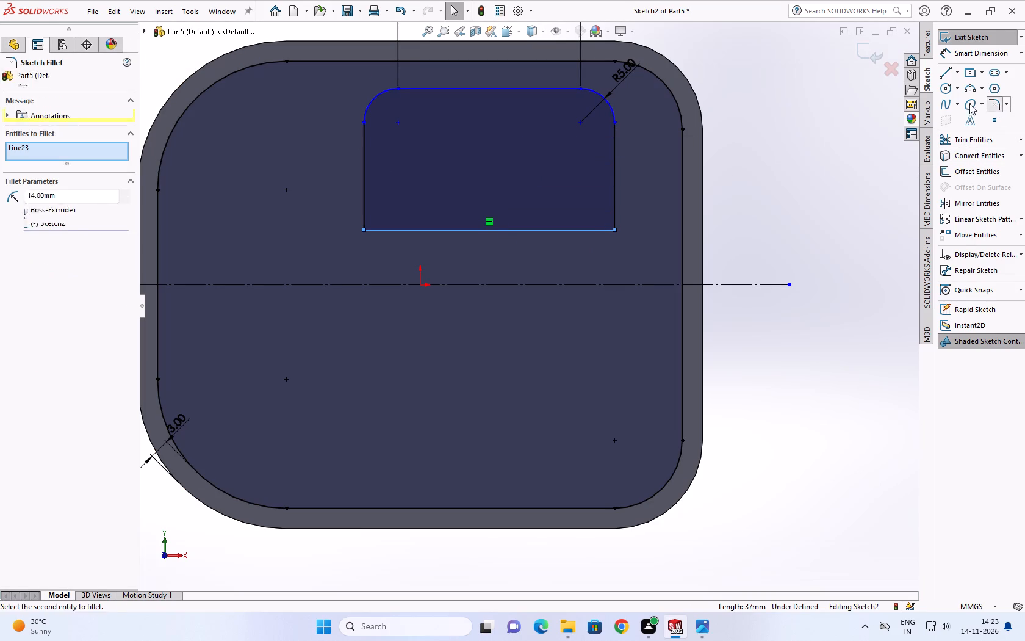
{"action": "left_click", "coordinate": [616, 231]}
{"action": "left_click", "coordinate": [365, 234]}
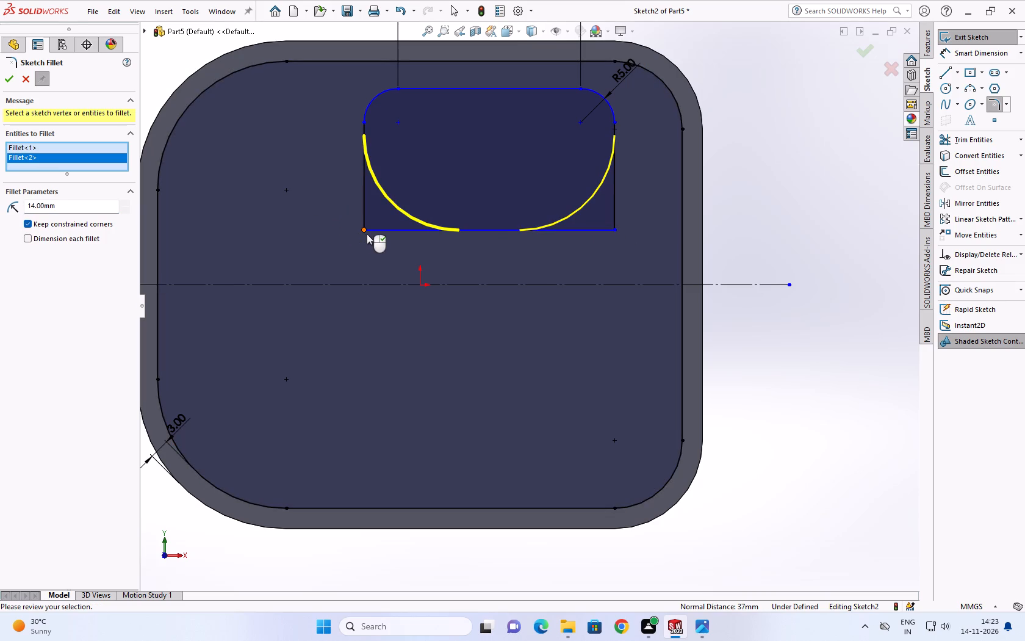
{"action": "left_click", "coordinate": [11, 77]}
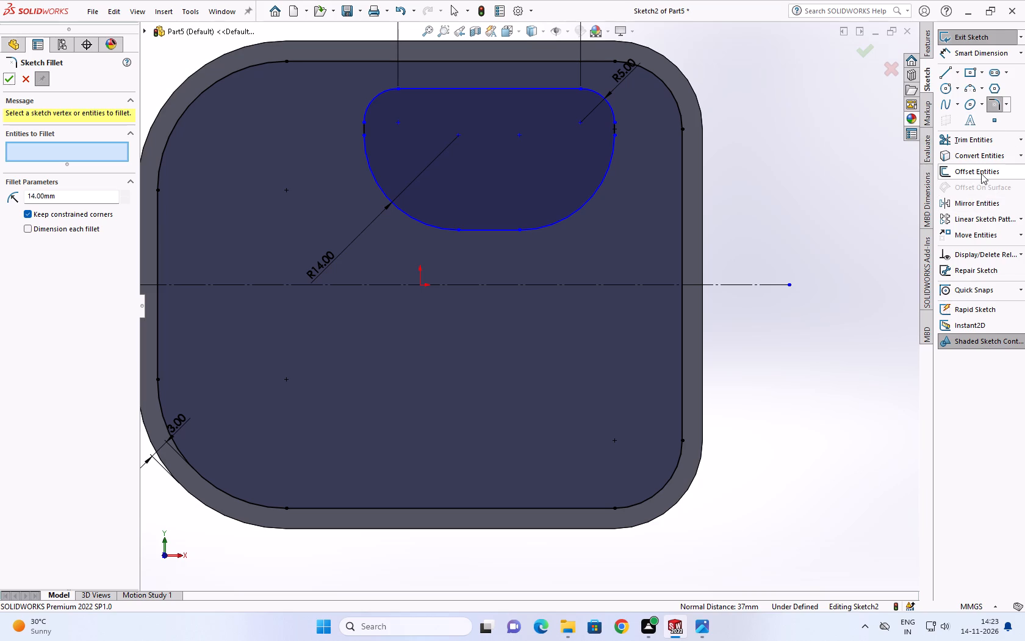
Mirror the complete window profile about the horizontal construction line, keeping the original.
{"action": "left_click", "coordinate": [988, 203]}
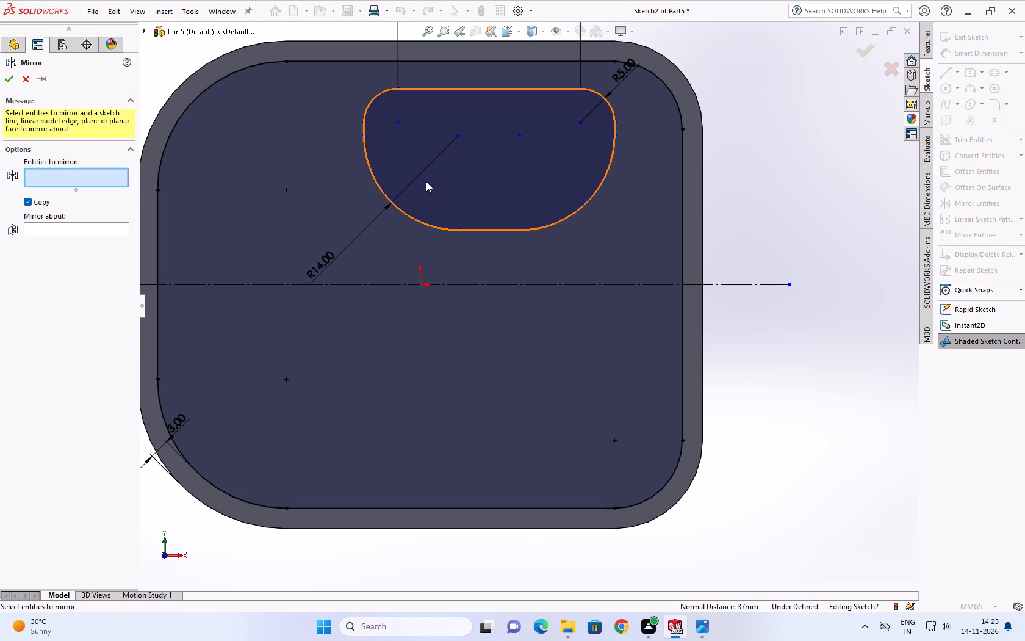
{"action": "left_click", "coordinate": [428, 170]}
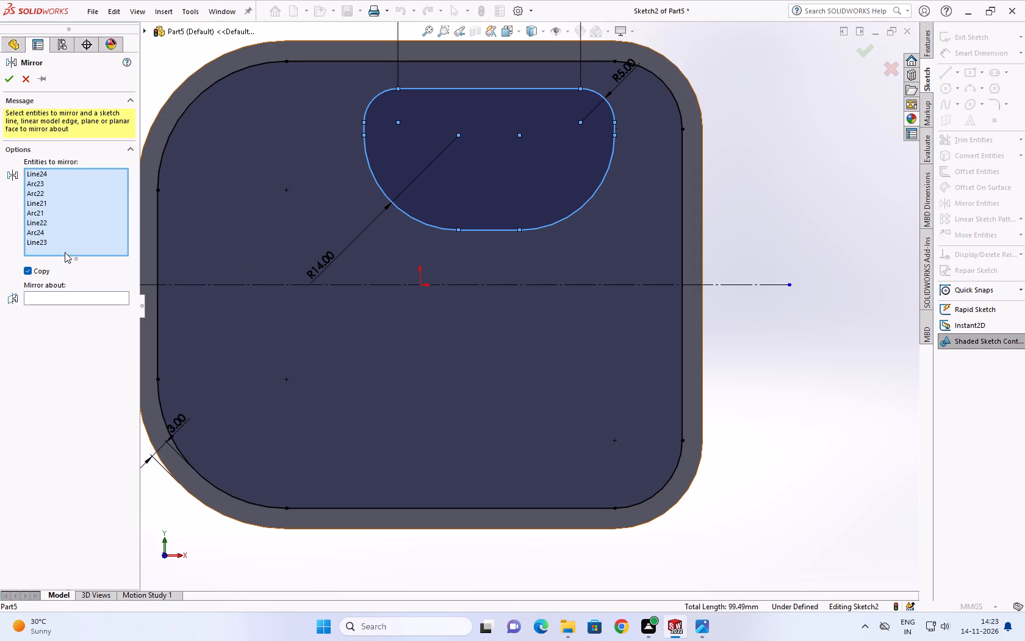
{"action": "left_click", "coordinate": [59, 301]}
{"action": "left_click", "coordinate": [59, 295]}
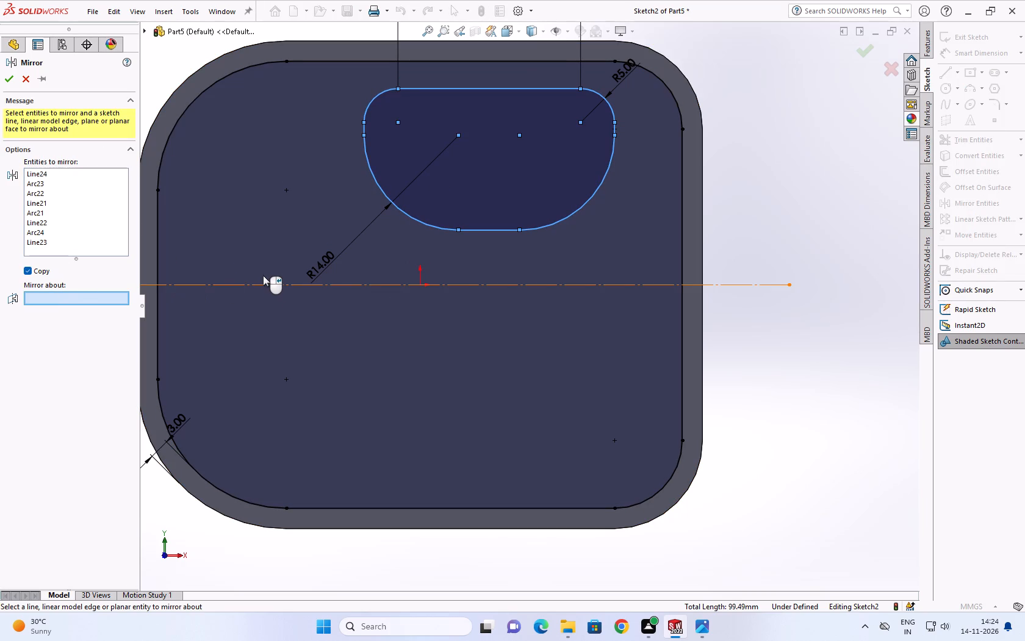
{"action": "left_click", "coordinate": [265, 282]}
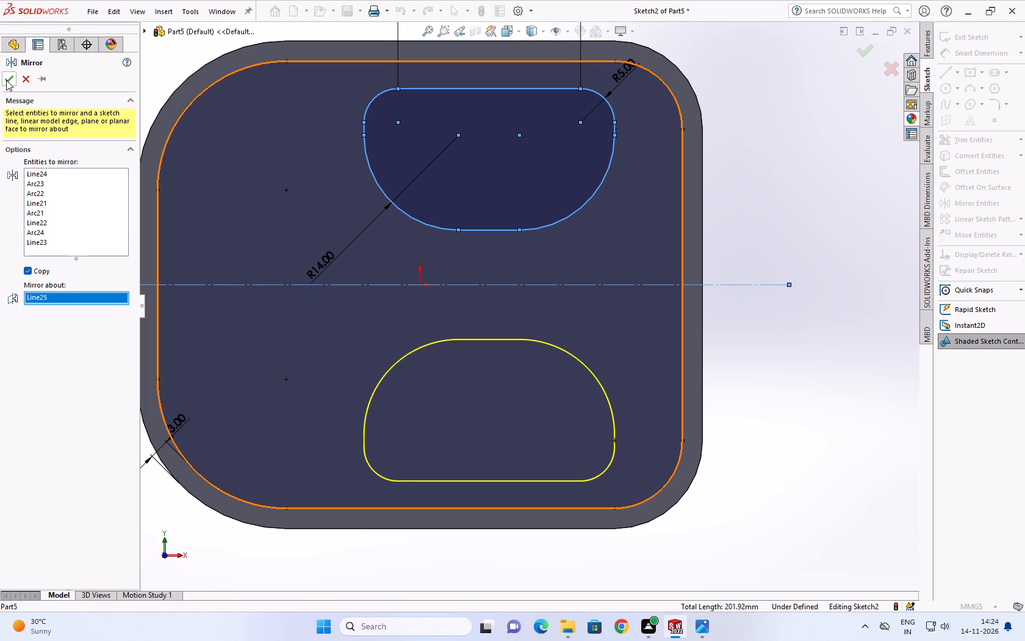
{"action": "left_click", "coordinate": [6, 80]}
Compare the two windows with the 10.9A drawing and examine the left window's dimensions in Detail C.
{"action": "scroll", "coordinate": [256, 228], "scroll_direction": "up", "scroll_amount": 3}
{"action": "scroll", "coordinate": [437, 291], "scroll_direction": "down", "scroll_amount": 2}
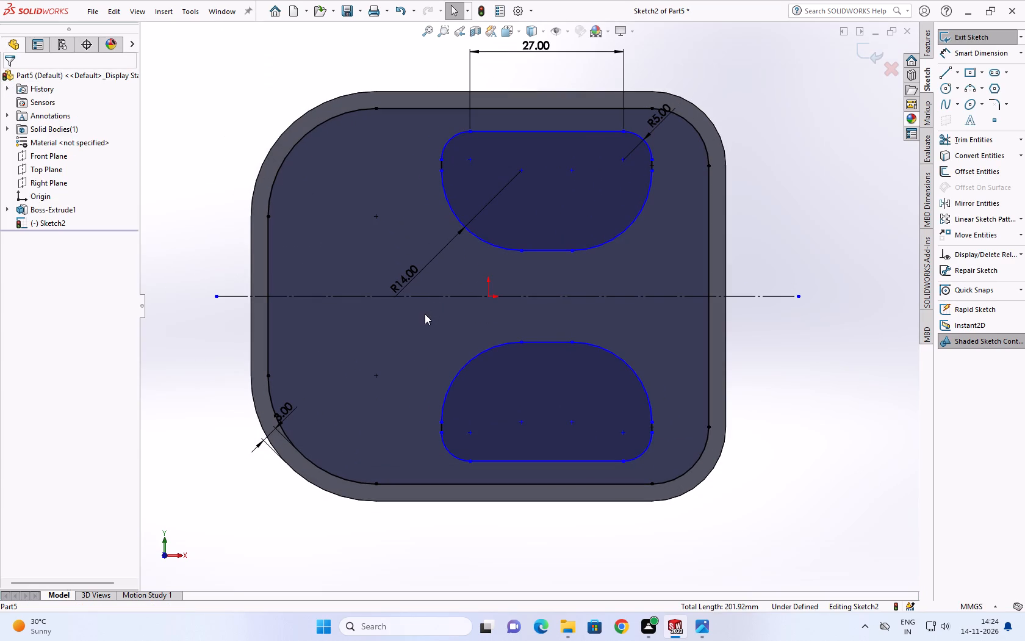
{"action": "scroll", "coordinate": [545, 344], "scroll_direction": "down", "scroll_amount": 1}
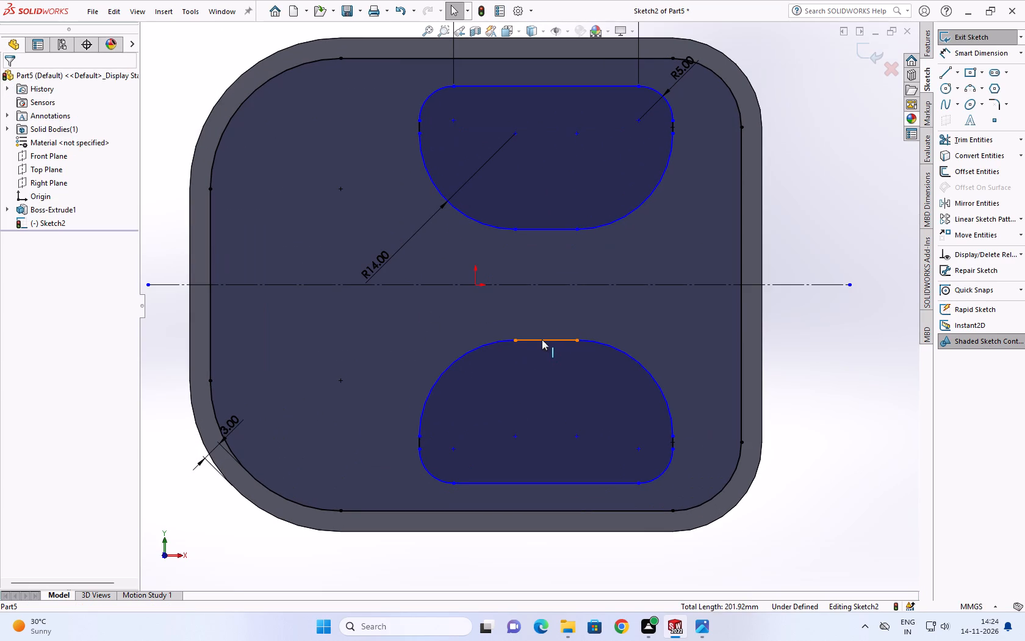
{"action": "scroll", "coordinate": [420, 390], "scroll_direction": "up", "scroll_amount": 2}
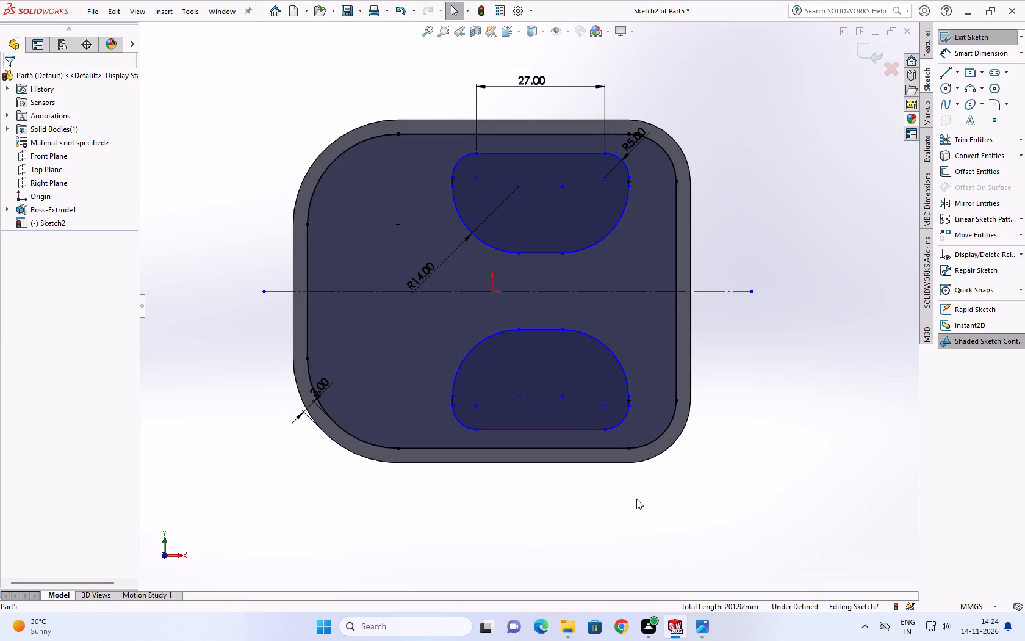
{"action": "left_click", "coordinate": [695, 624]}
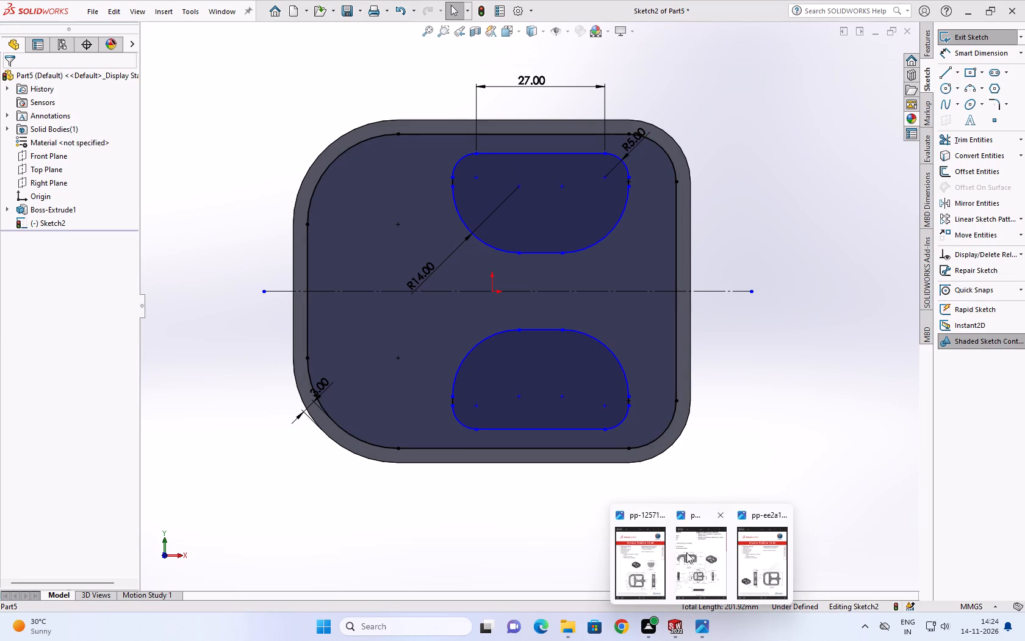
{"action": "left_click", "coordinate": [642, 573]}
{"action": "scroll", "coordinate": [398, 405], "scroll_direction": "up", "scroll_amount": 3}
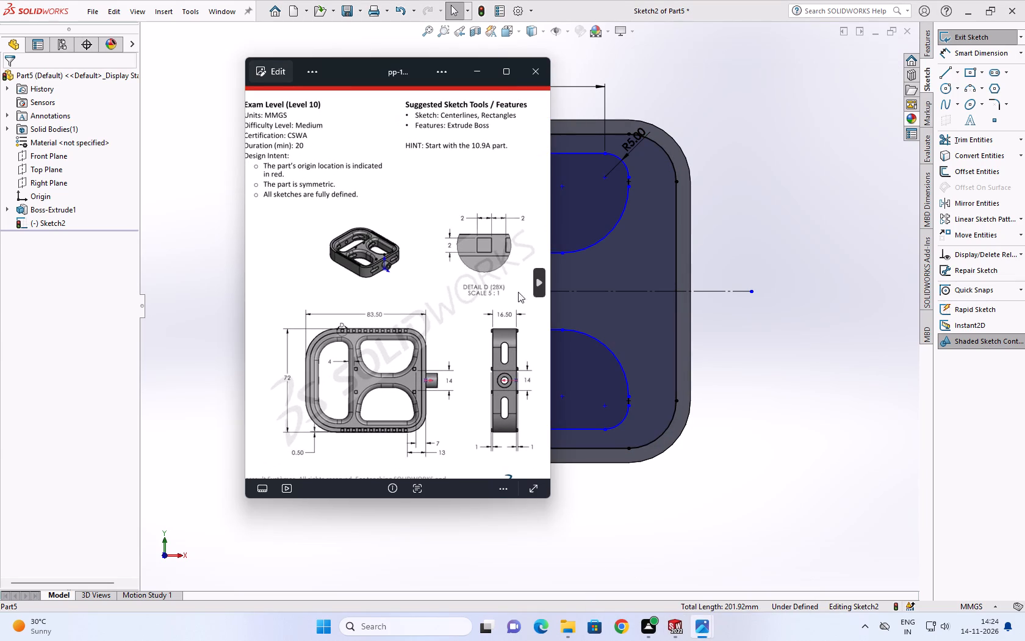
{"action": "left_click", "coordinate": [540, 284]}
{"action": "scroll", "coordinate": [397, 282], "scroll_direction": "up", "scroll_amount": 3}
{"action": "scroll", "coordinate": [373, 320], "scroll_direction": "down", "scroll_amount": 5}
{"action": "scroll", "coordinate": [340, 300], "scroll_direction": "up", "scroll_amount": 3}
{"action": "scroll", "coordinate": [339, 298], "scroll_direction": "down", "scroll_amount": 4}
{"action": "scroll", "coordinate": [340, 296], "scroll_direction": "up", "scroll_amount": 4}
{"action": "scroll", "coordinate": [342, 294], "scroll_direction": "down", "scroll_amount": 4}
{"action": "scroll", "coordinate": [342, 294], "scroll_direction": "up", "scroll_amount": 1}
{"action": "scroll", "coordinate": [343, 292], "scroll_direction": "down", "scroll_amount": 4}
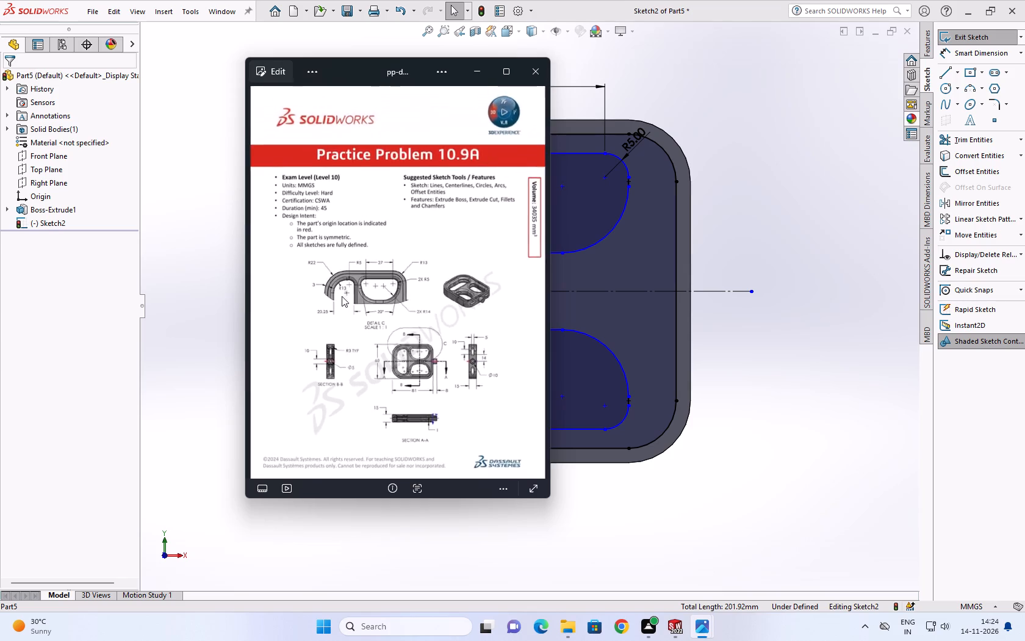
{"action": "scroll", "coordinate": [344, 297], "scroll_direction": "up", "scroll_amount": 13}
{"action": "scroll", "coordinate": [362, 313], "scroll_direction": "down", "scroll_amount": 2}
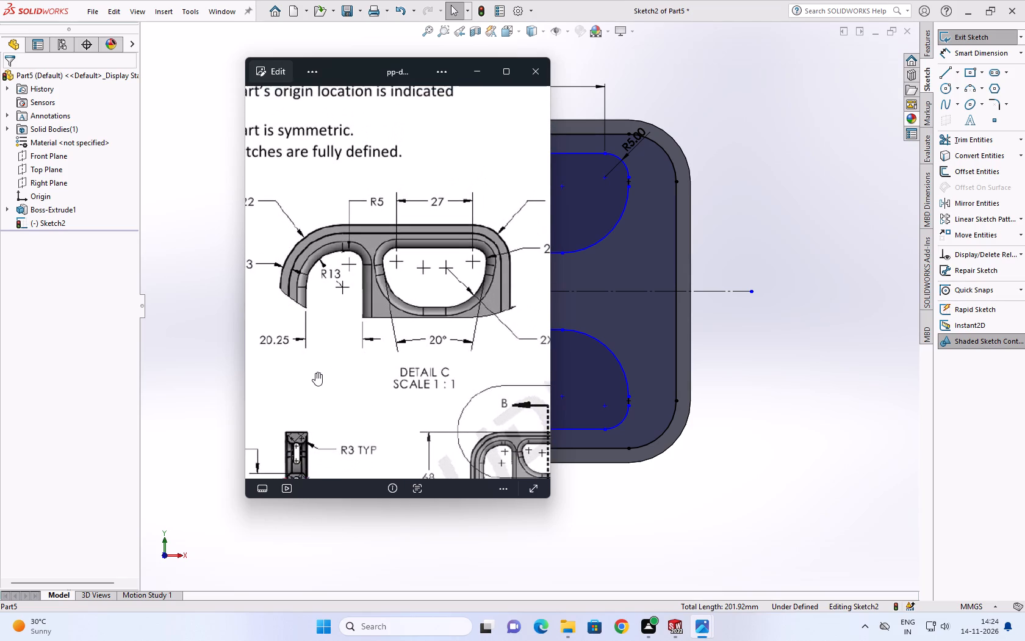
{"action": "scroll", "coordinate": [322, 366], "scroll_direction": "down", "scroll_amount": 2}
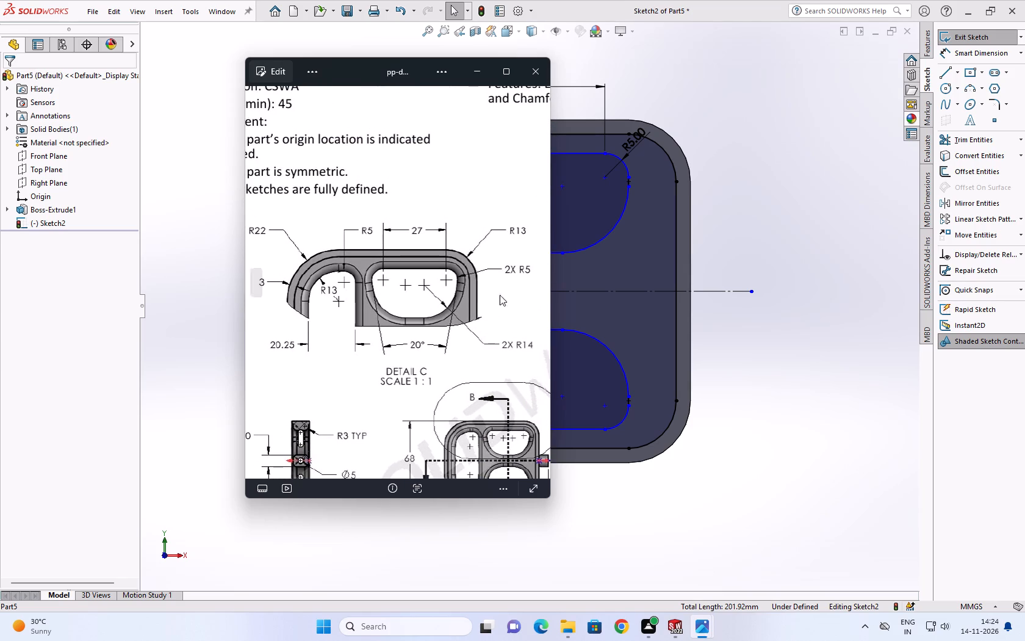
Sketch a corner rectangle about 15.6 mm wide and 57.9 mm high for the left window, level with the two windows' outer edges.
{"action": "left_click", "coordinate": [981, 69]}
{"action": "left_click", "coordinate": [951, 73]}
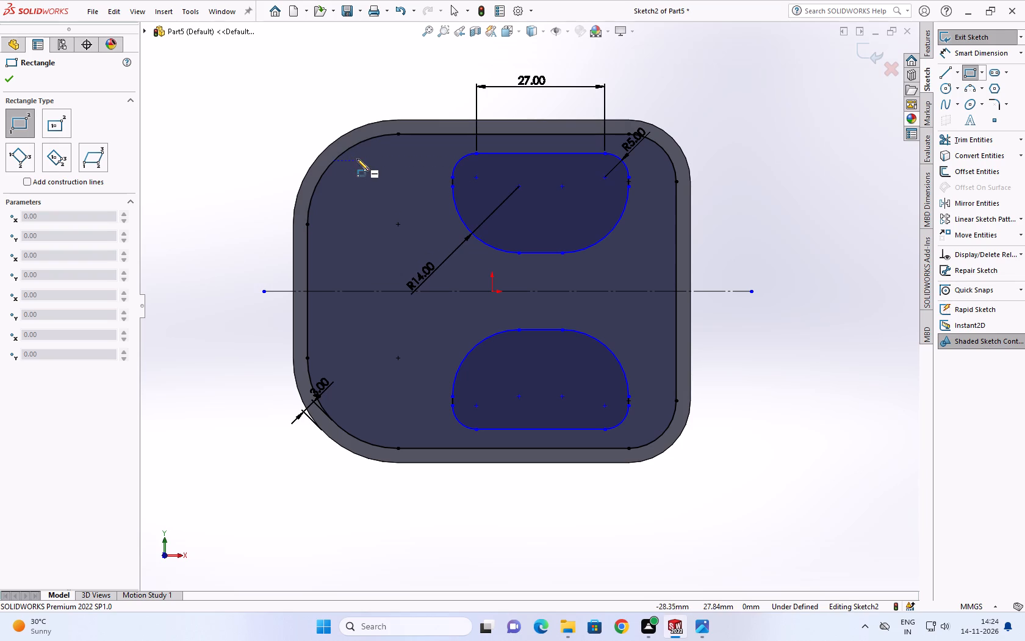
{"action": "scroll", "coordinate": [499, 153], "scroll_direction": "down", "scroll_amount": 2}
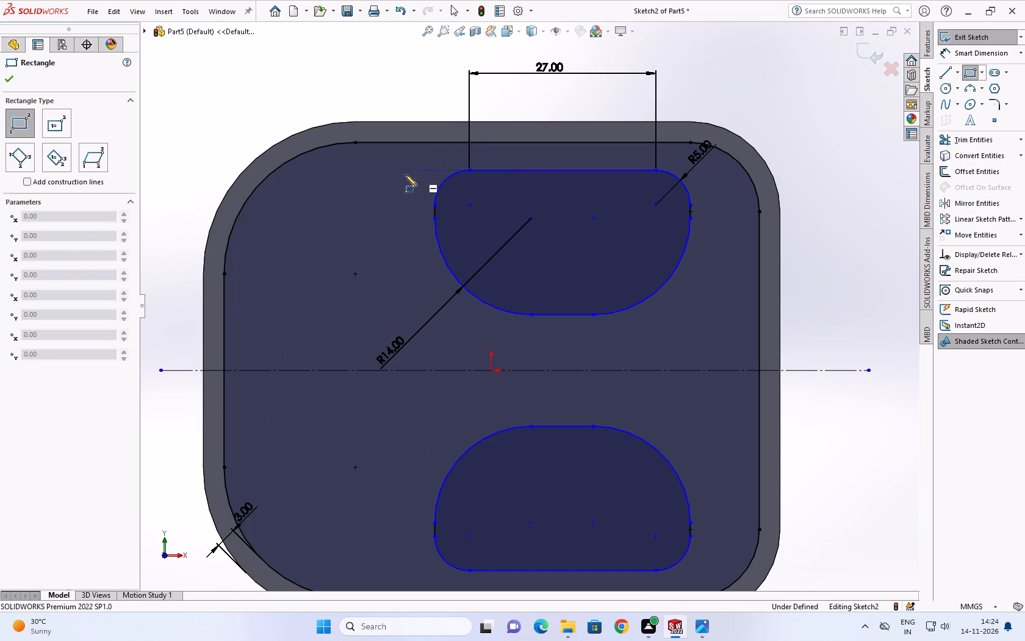
{"action": "scroll", "coordinate": [301, 181], "scroll_direction": "up", "scroll_amount": 1}
{"action": "scroll", "coordinate": [325, 224], "scroll_direction": "up", "scroll_amount": 4}
{"action": "scroll", "coordinate": [373, 204], "scroll_direction": "down", "scroll_amount": 4}
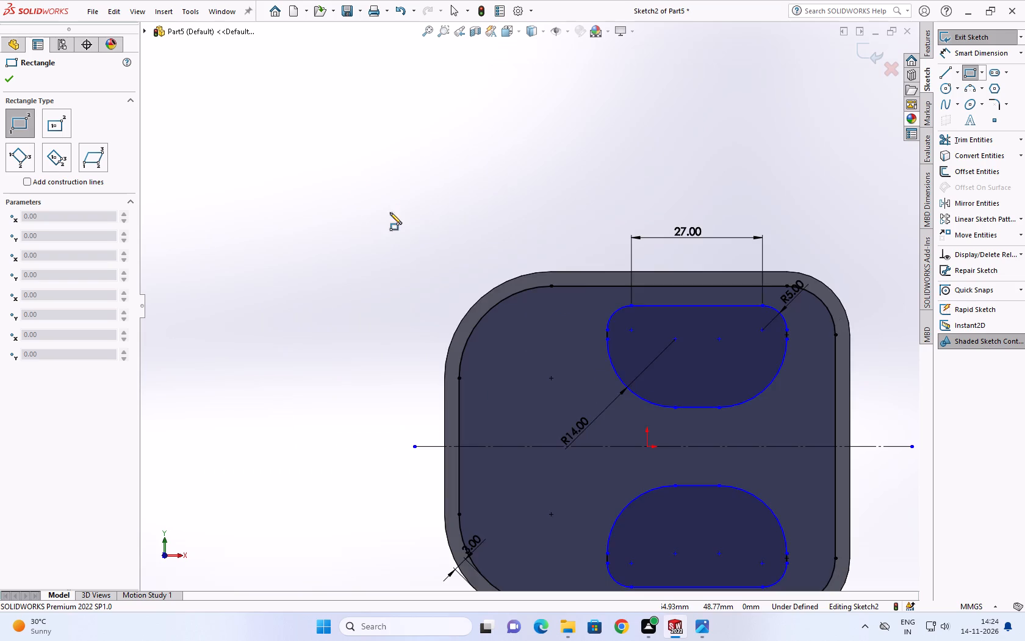
{"action": "scroll", "coordinate": [602, 306], "scroll_direction": "down", "scroll_amount": 9}
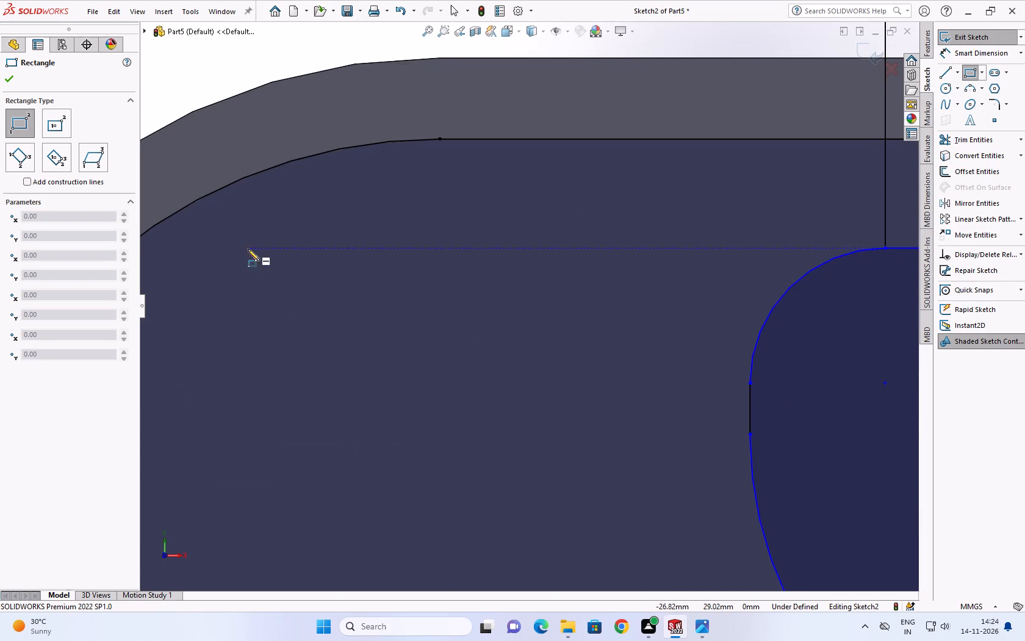
{"action": "scroll", "coordinate": [245, 253], "scroll_direction": "up", "scroll_amount": 1}
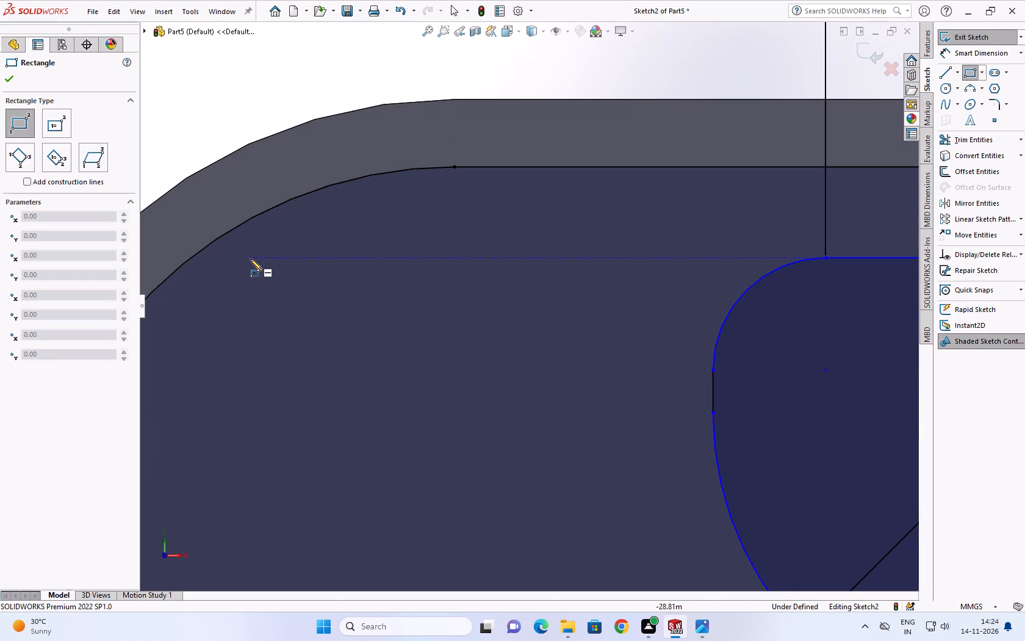
{"action": "left_click", "coordinate": [250, 259]}
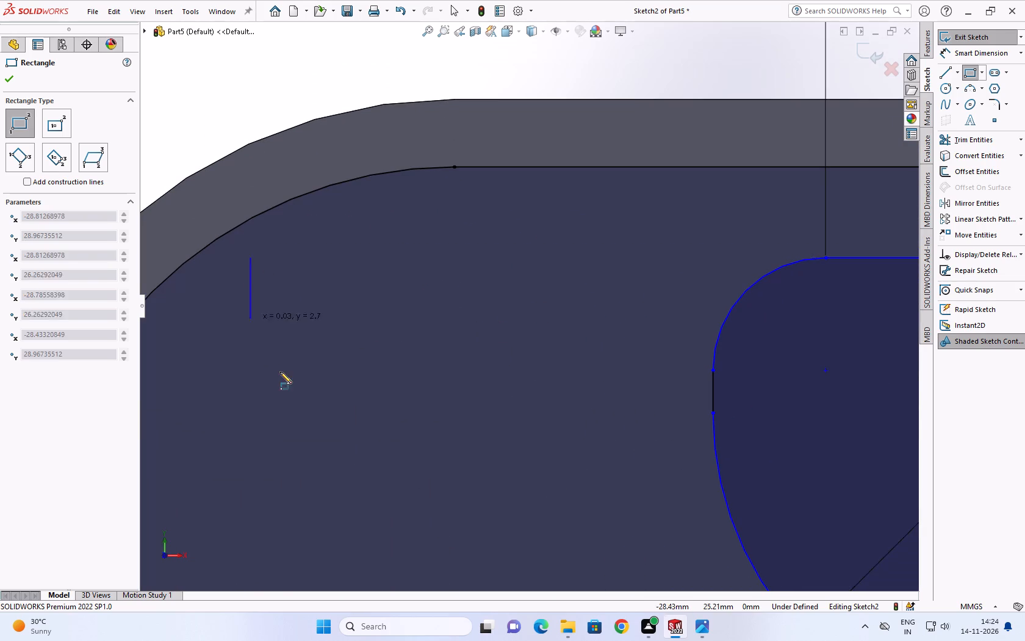
{"action": "scroll", "coordinate": [282, 373], "scroll_direction": "up", "scroll_amount": 5}
{"action": "scroll", "coordinate": [511, 490], "scroll_direction": "up", "scroll_amount": 3}
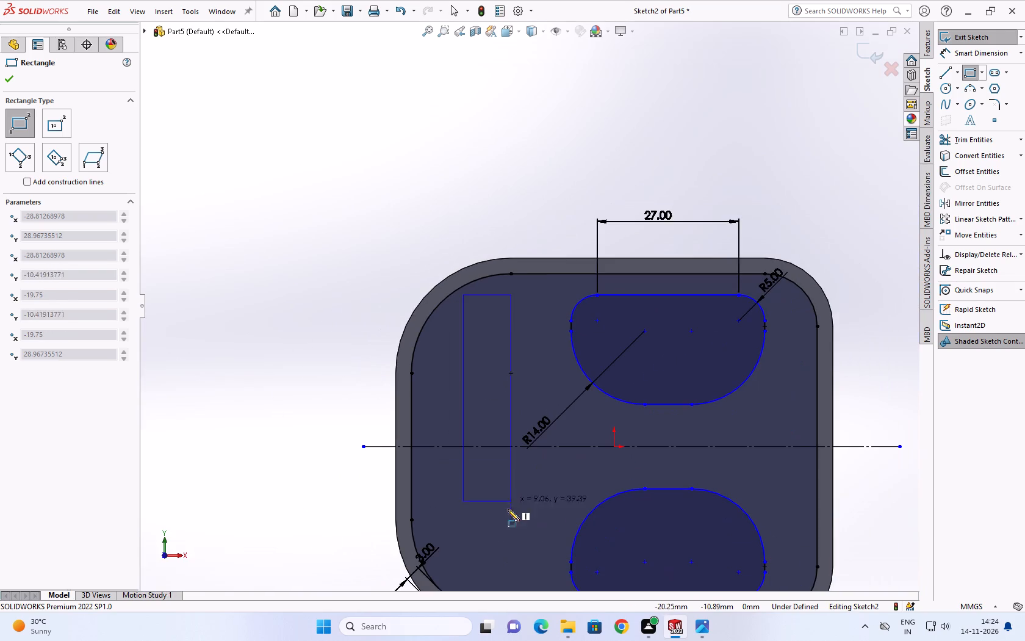
{"action": "scroll", "coordinate": [521, 545], "scroll_direction": "up", "scroll_amount": 4}
{"action": "scroll", "coordinate": [520, 453], "scroll_direction": "down", "scroll_amount": 5}
{"action": "scroll", "coordinate": [542, 368], "scroll_direction": "down", "scroll_amount": 3}
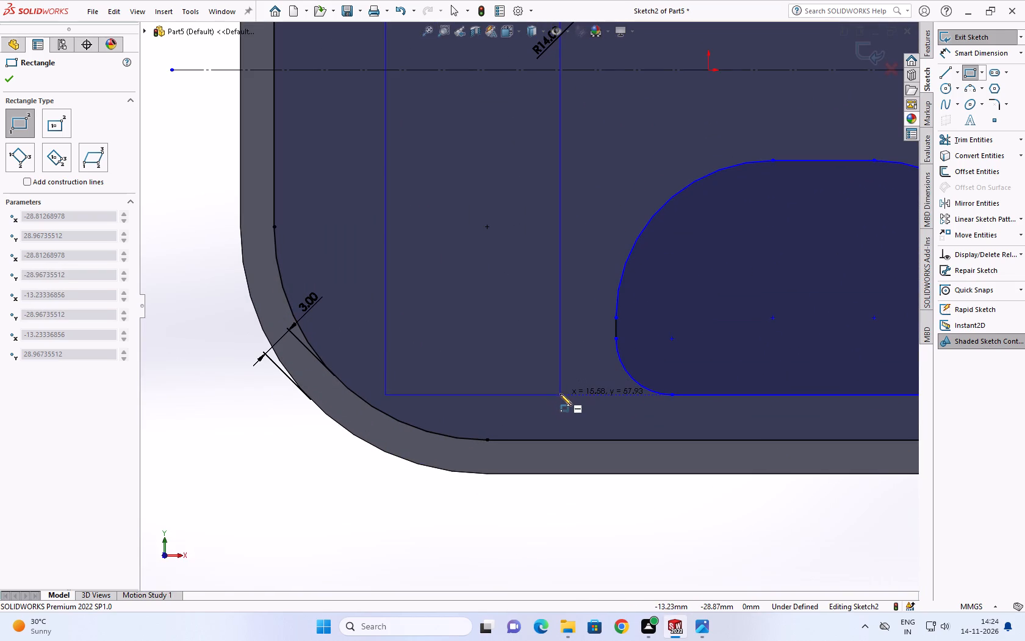
{"action": "left_click", "coordinate": [560, 394]}
Fillet the two right corners of the left window rectangle with a 5 mm radius.
{"action": "scroll", "coordinate": [560, 394], "scroll_direction": "up", "scroll_amount": 4}
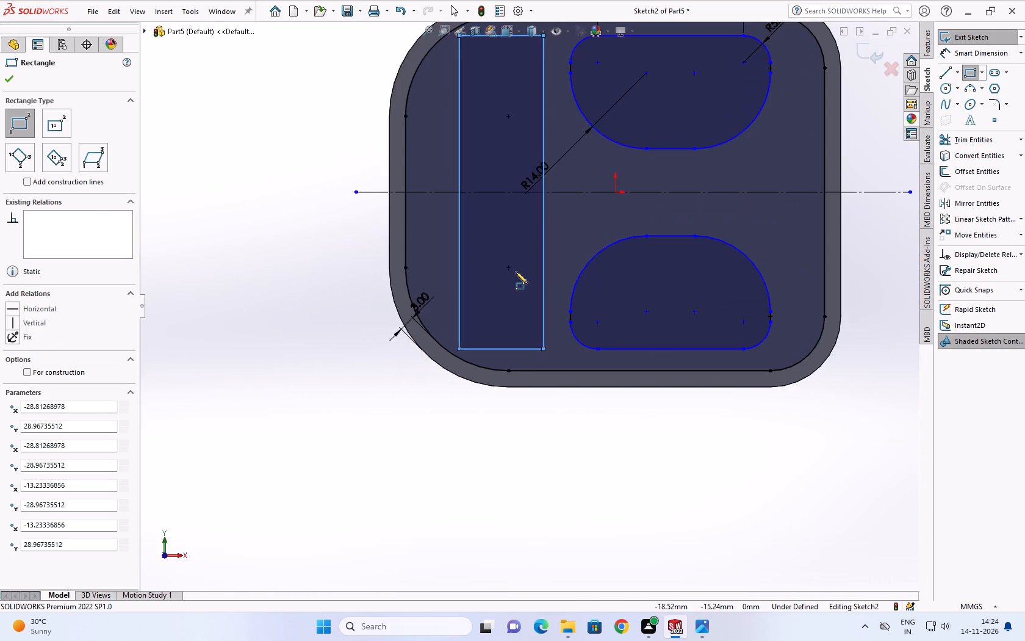
{"action": "scroll", "coordinate": [516, 270], "scroll_direction": "down", "scroll_amount": 2}
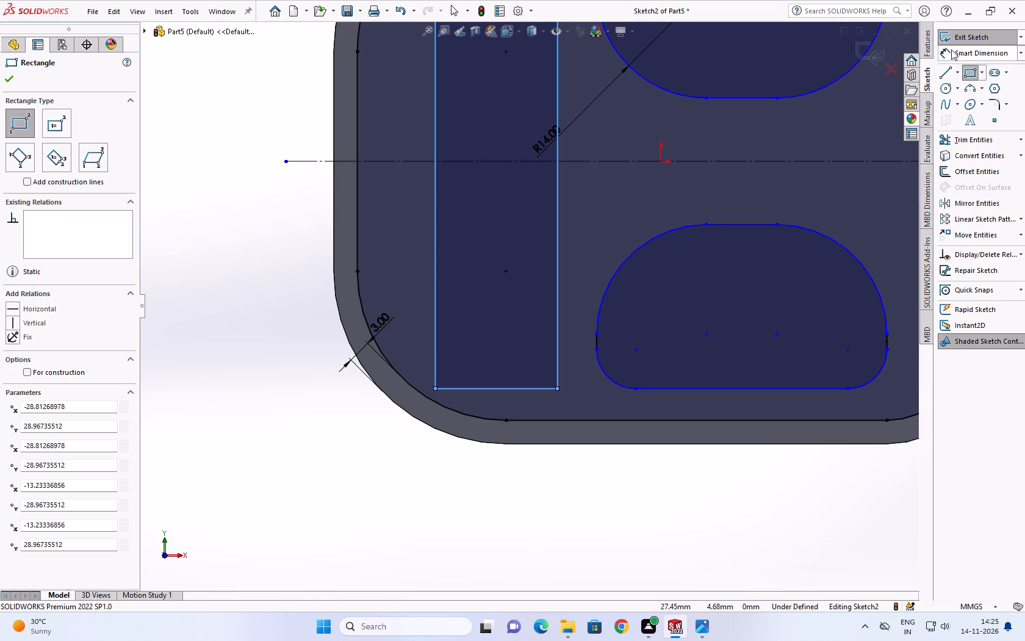
{"action": "left_click", "coordinate": [951, 49]}
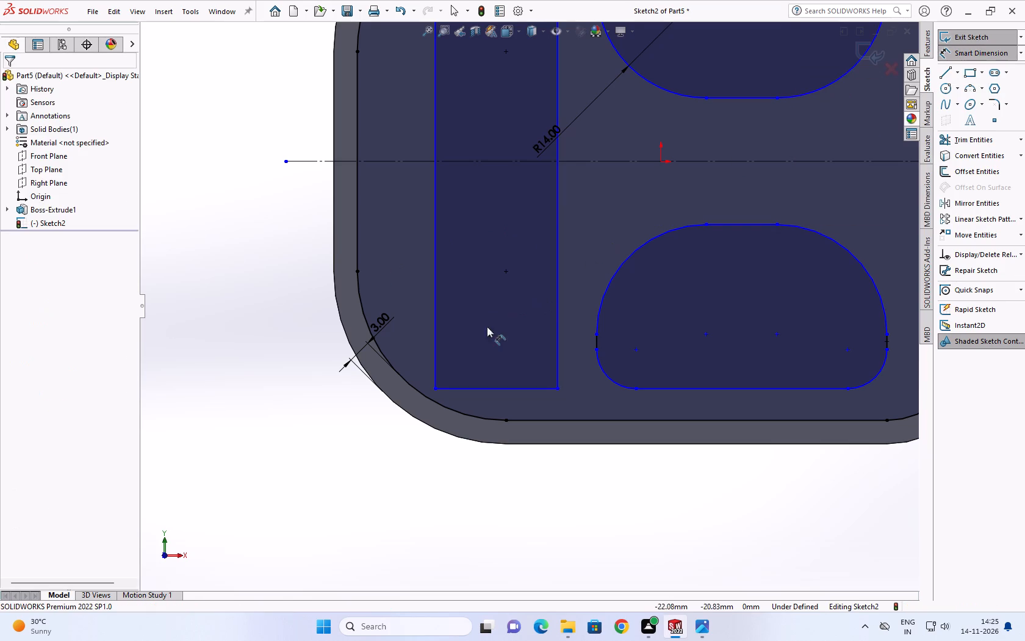
{"action": "left_click", "coordinate": [996, 105]}
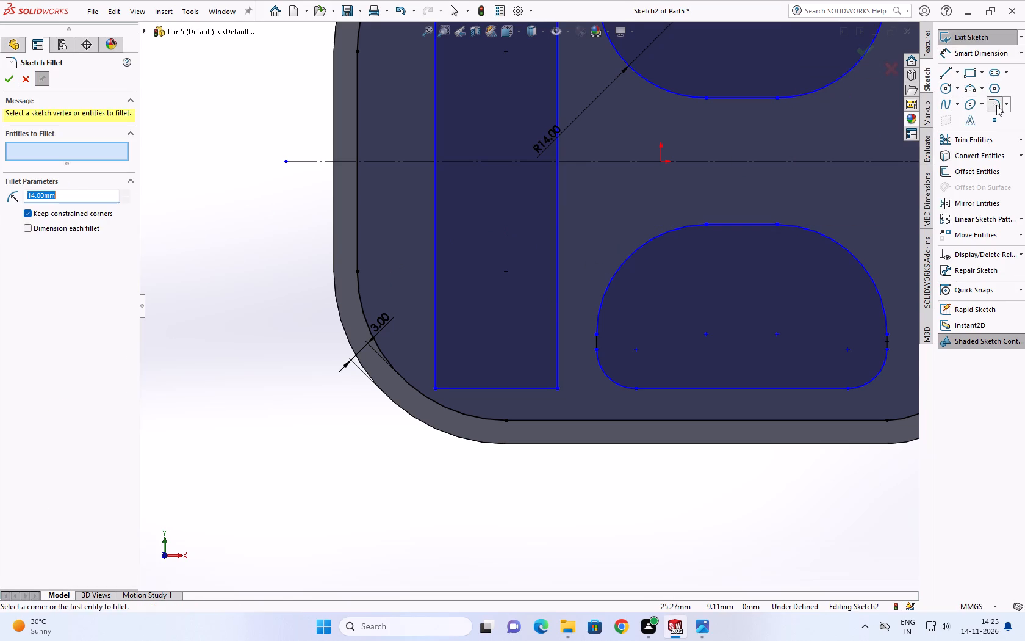
{"action": "key", "text": "5"}
{"action": "key", "text": "Return"}
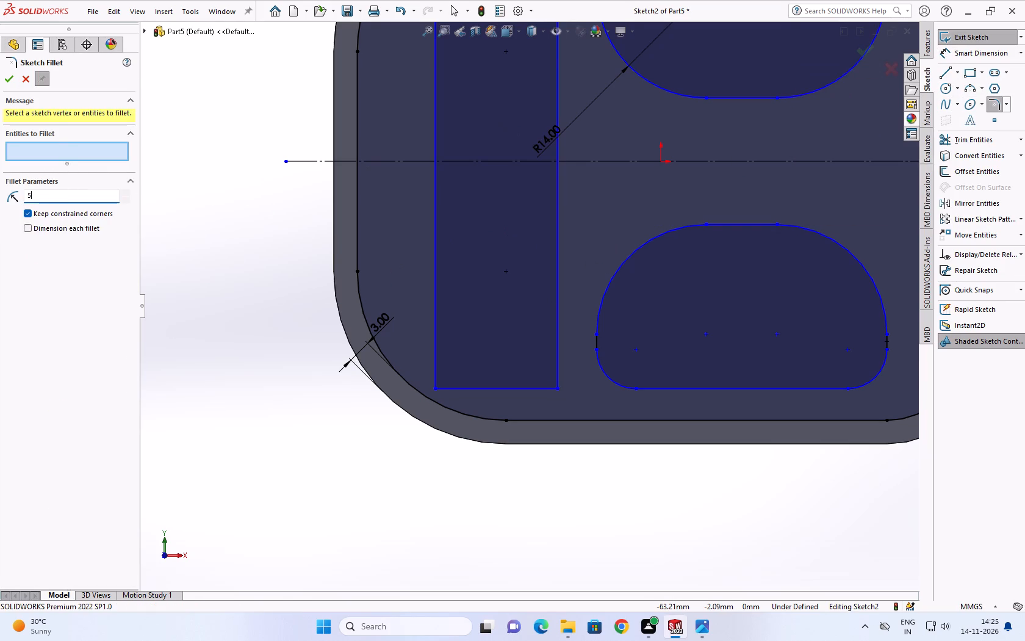
{"action": "left_click", "coordinate": [559, 389]}
{"action": "scroll", "coordinate": [531, 330], "scroll_direction": "up", "scroll_amount": 8}
{"action": "scroll", "coordinate": [531, 292], "scroll_direction": "down", "scroll_amount": 5}
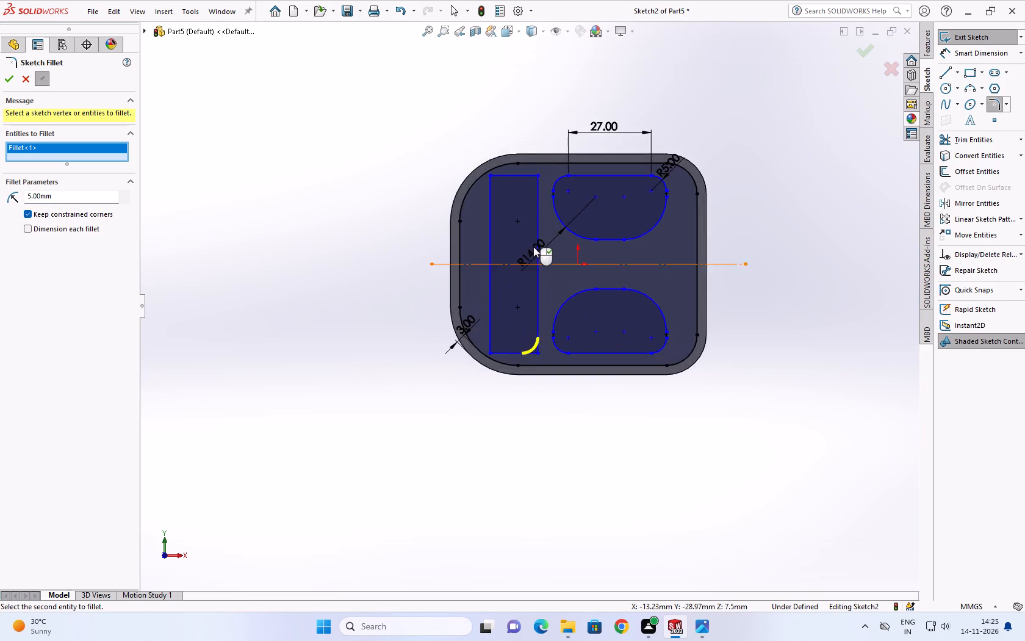
{"action": "scroll", "coordinate": [533, 247], "scroll_direction": "down", "scroll_amount": 6}
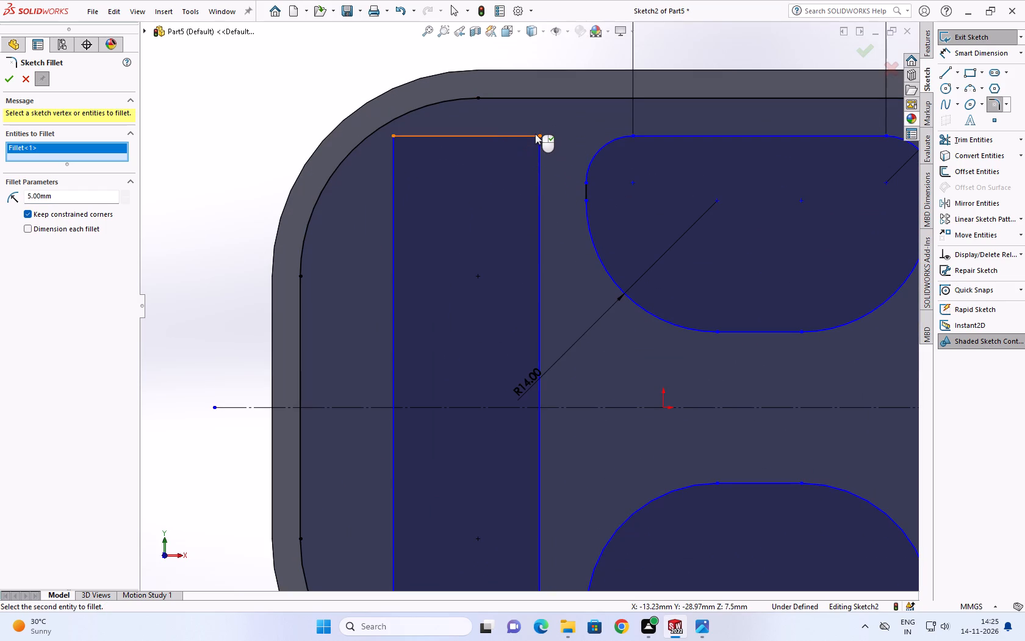
{"action": "left_click", "coordinate": [536, 136]}
{"action": "left_click", "coordinate": [9, 74]}
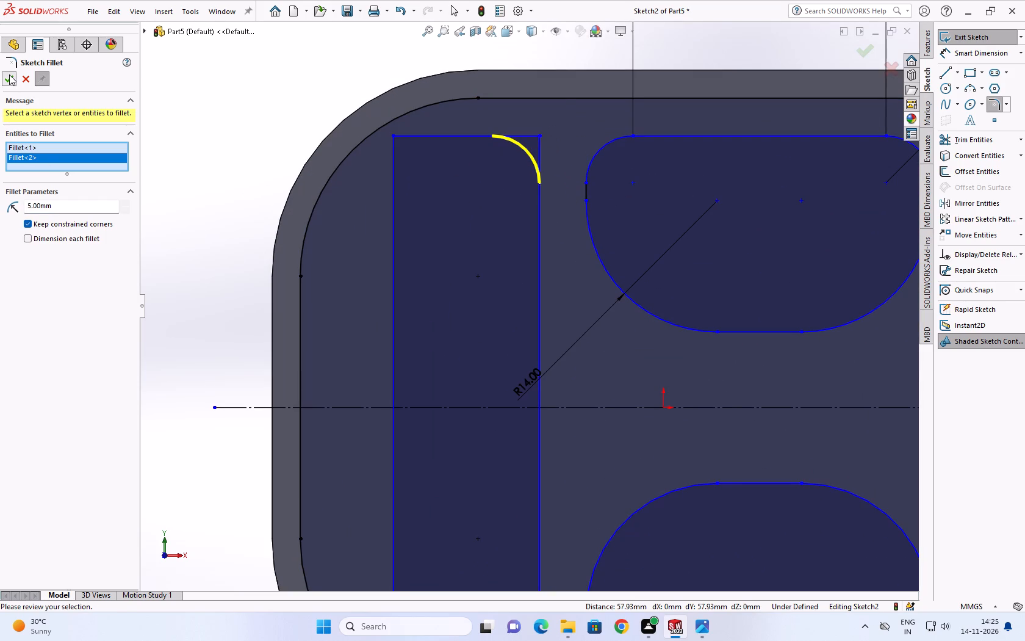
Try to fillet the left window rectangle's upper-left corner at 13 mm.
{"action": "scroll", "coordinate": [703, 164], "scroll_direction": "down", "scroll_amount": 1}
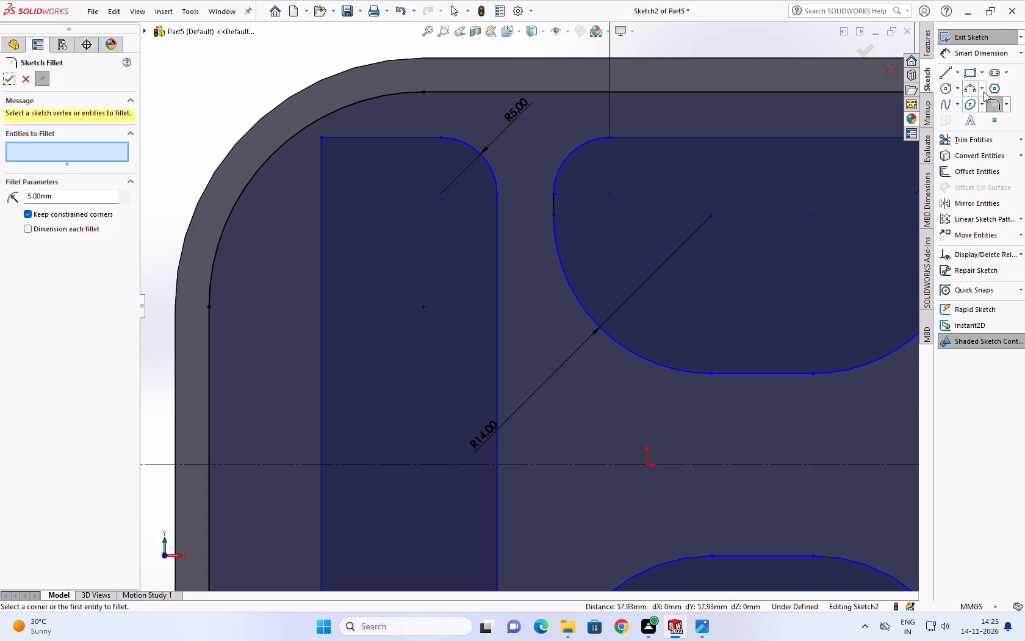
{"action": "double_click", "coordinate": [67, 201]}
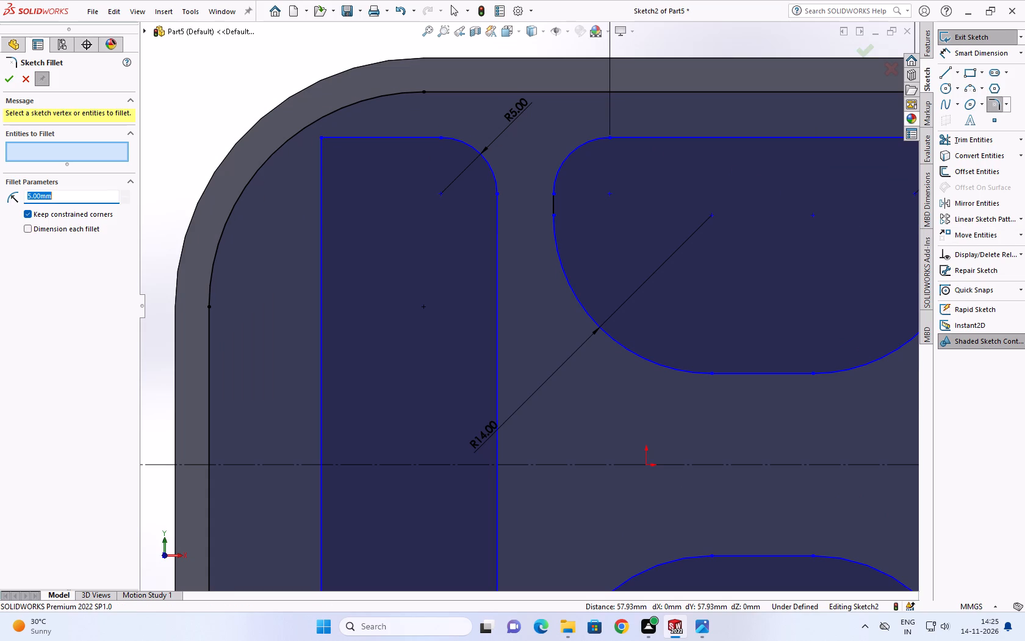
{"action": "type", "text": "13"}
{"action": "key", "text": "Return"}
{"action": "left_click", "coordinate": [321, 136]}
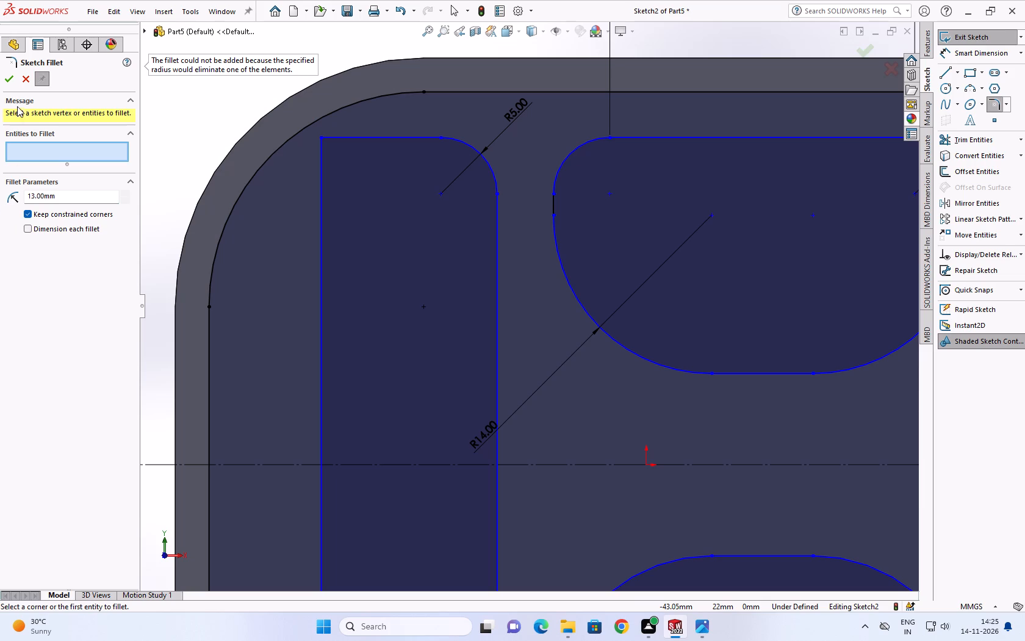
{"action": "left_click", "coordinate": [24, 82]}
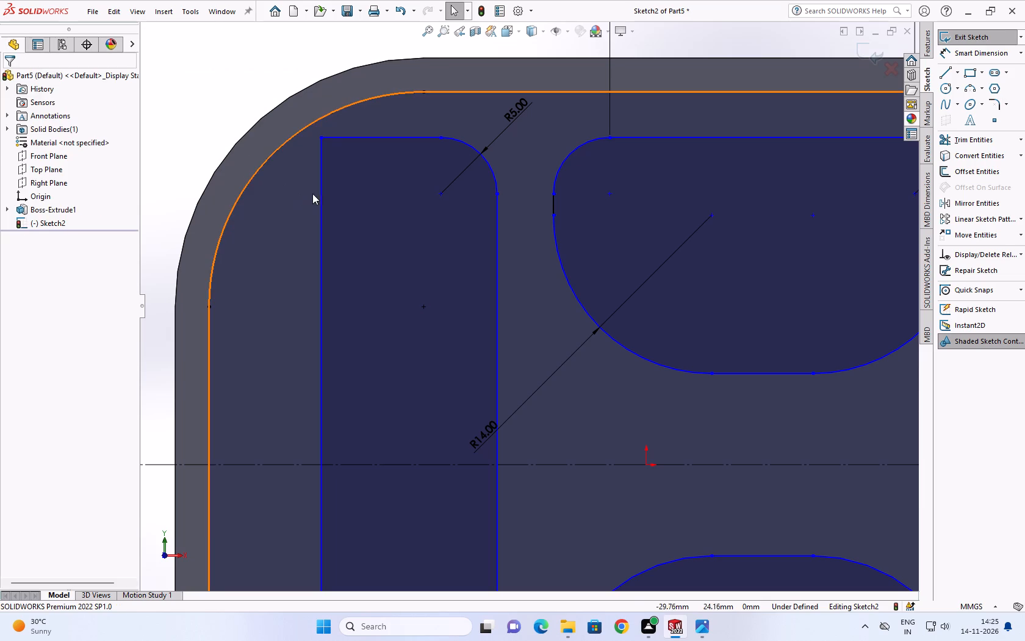
Widen the left window by moving its left edge outward, and fillet both left corners with a 13 mm radius.
{"action": "left_click_drag", "start_coordinate": [324, 196], "coordinate": [245, 196]}
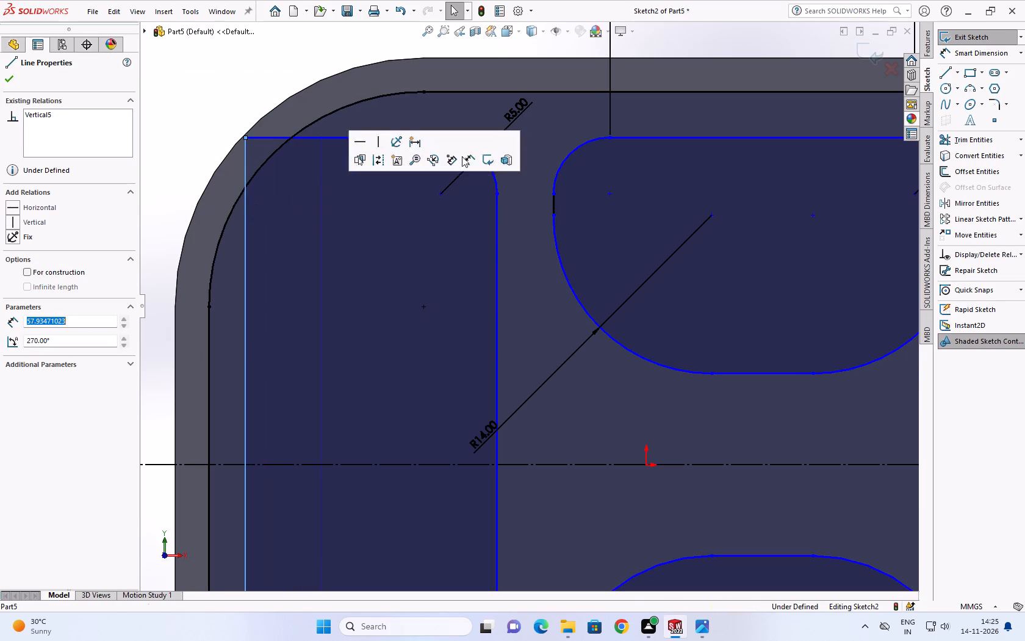
{"action": "left_click", "coordinate": [990, 103]}
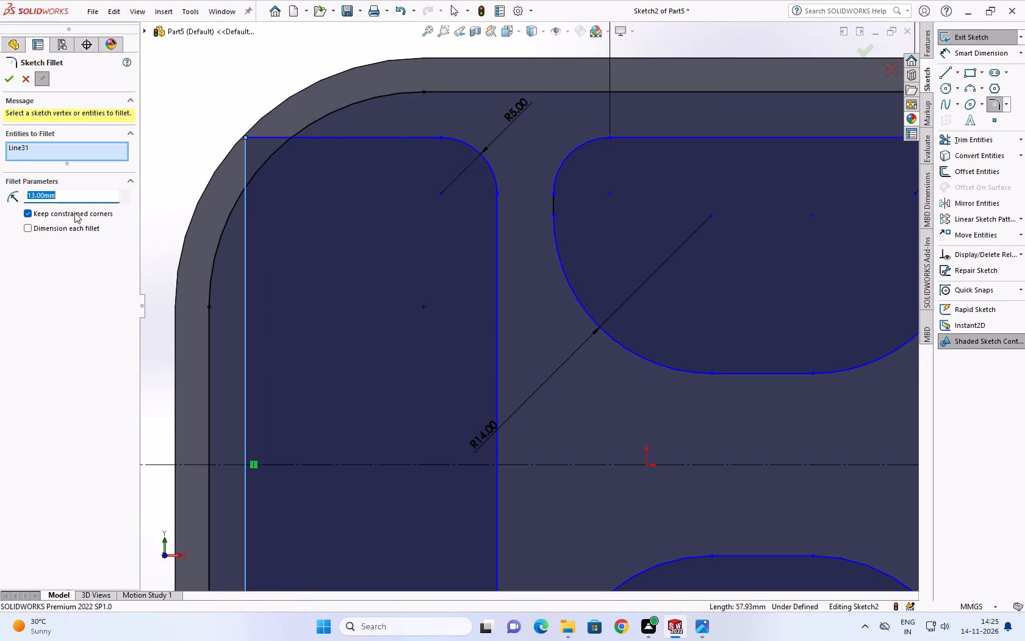
{"action": "left_click", "coordinate": [245, 137]}
{"action": "scroll", "coordinate": [256, 369], "scroll_direction": "up", "scroll_amount": 5}
{"action": "scroll", "coordinate": [367, 432], "scroll_direction": "down", "scroll_amount": 2}
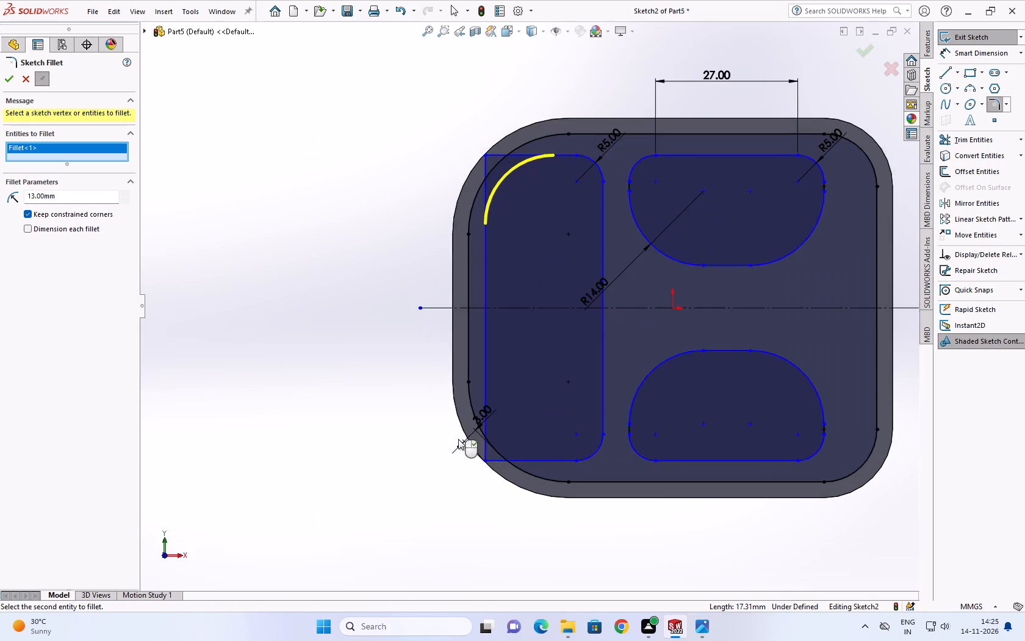
{"action": "scroll", "coordinate": [488, 441], "scroll_direction": "down", "scroll_amount": 2}
{"action": "left_click", "coordinate": [486, 452]}
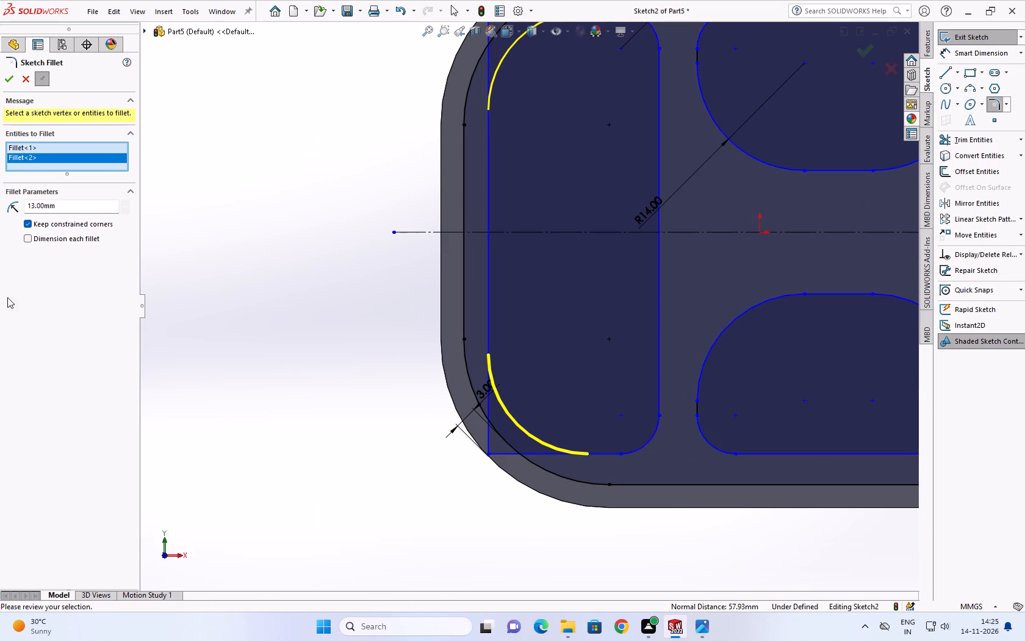
{"action": "left_click", "coordinate": [12, 79]}
Examine the left window profile and its spacing from the inset rim from several angles.
{"action": "scroll", "coordinate": [414, 207], "scroll_direction": "up", "scroll_amount": 1}
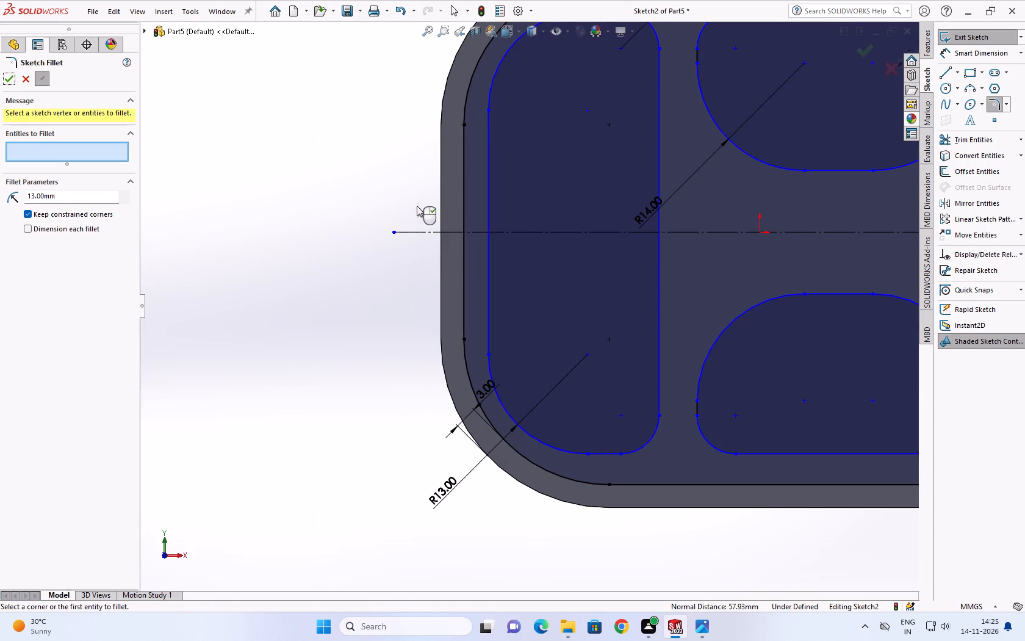
{"action": "scroll", "coordinate": [417, 206], "scroll_direction": "up", "scroll_amount": 2}
{"action": "scroll", "coordinate": [547, 228], "scroll_direction": "down", "scroll_amount": 6}
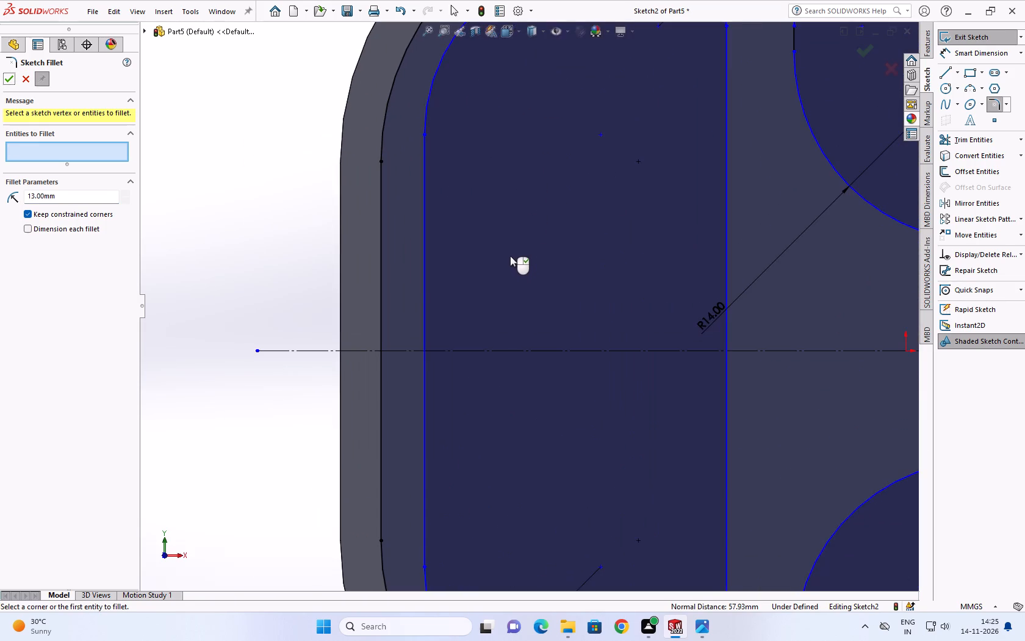
{"action": "scroll", "coordinate": [506, 280], "scroll_direction": "up", "scroll_amount": 7}
{"action": "middle_click_drag", "start_coordinate": [550, 305], "coordinate": [534, 154]}
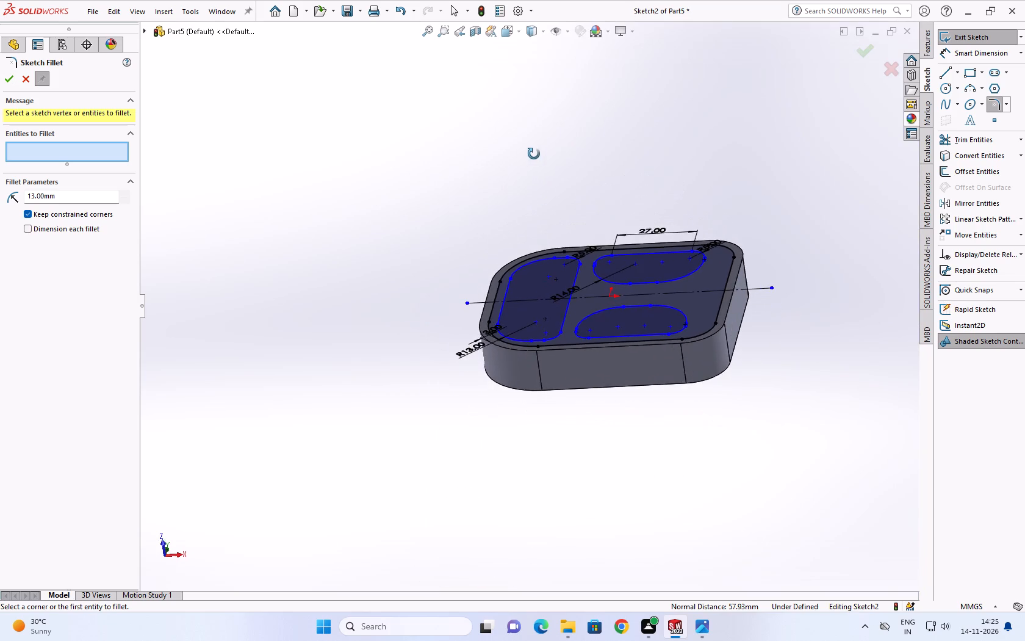
{"action": "middle_click_drag", "start_coordinate": [534, 154], "coordinate": [534, 153]}
{"action": "scroll", "coordinate": [534, 153], "scroll_direction": "up", "scroll_amount": 1}
{"action": "scroll", "coordinate": [519, 261], "scroll_direction": "down", "scroll_amount": 4}
{"action": "scroll", "coordinate": [500, 327], "scroll_direction": "down", "scroll_amount": 3}
{"action": "middle_click_drag", "start_coordinate": [495, 347], "coordinate": [495, 388]}
{"action": "scroll", "coordinate": [495, 347], "scroll_direction": "down", "scroll_amount": 1}
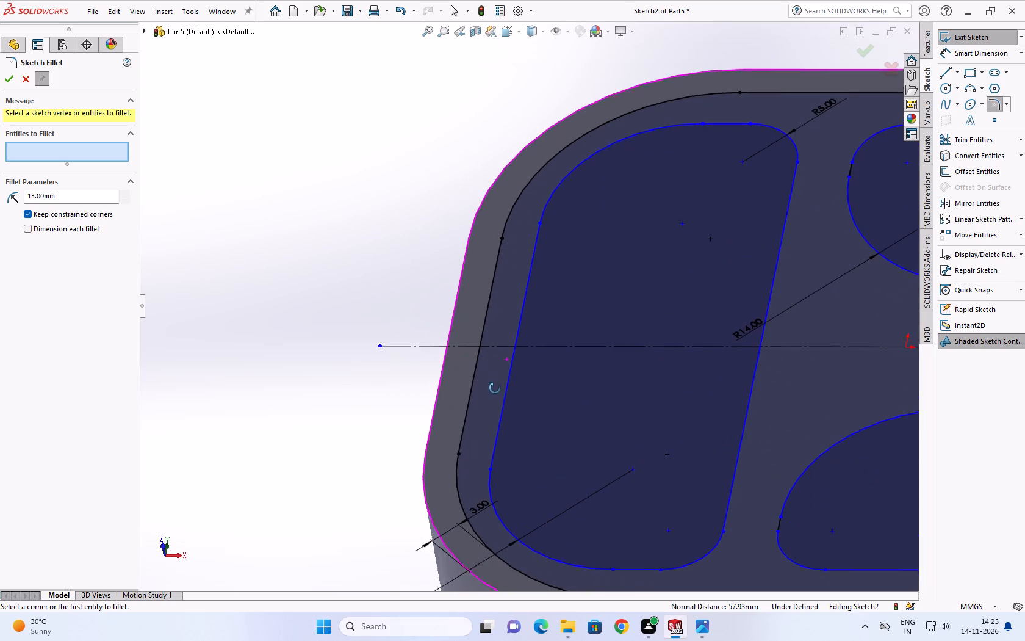
{"action": "middle_click_drag", "start_coordinate": [495, 388], "coordinate": [495, 391]}
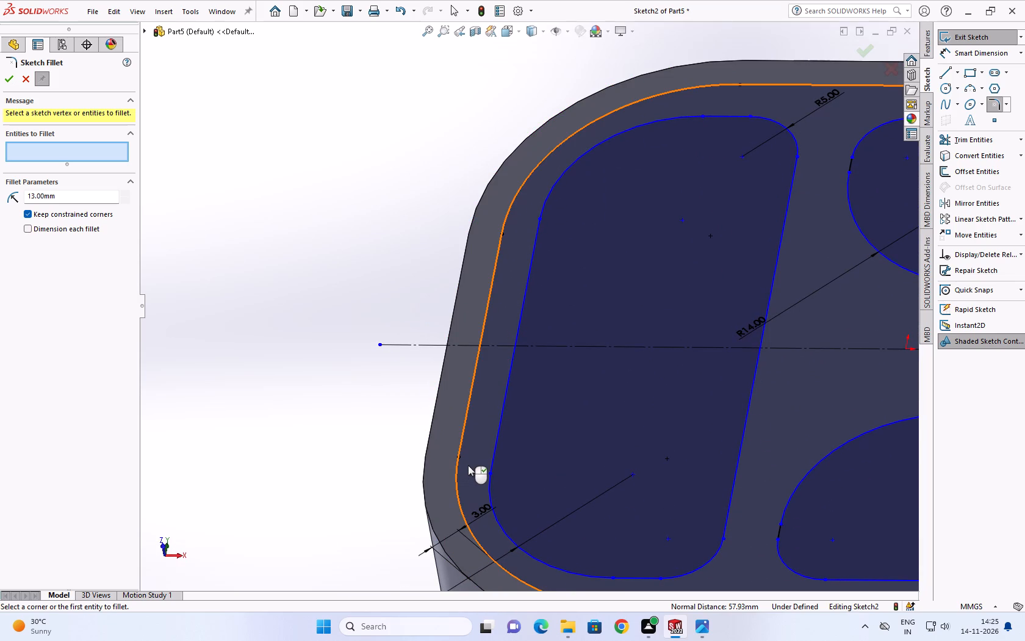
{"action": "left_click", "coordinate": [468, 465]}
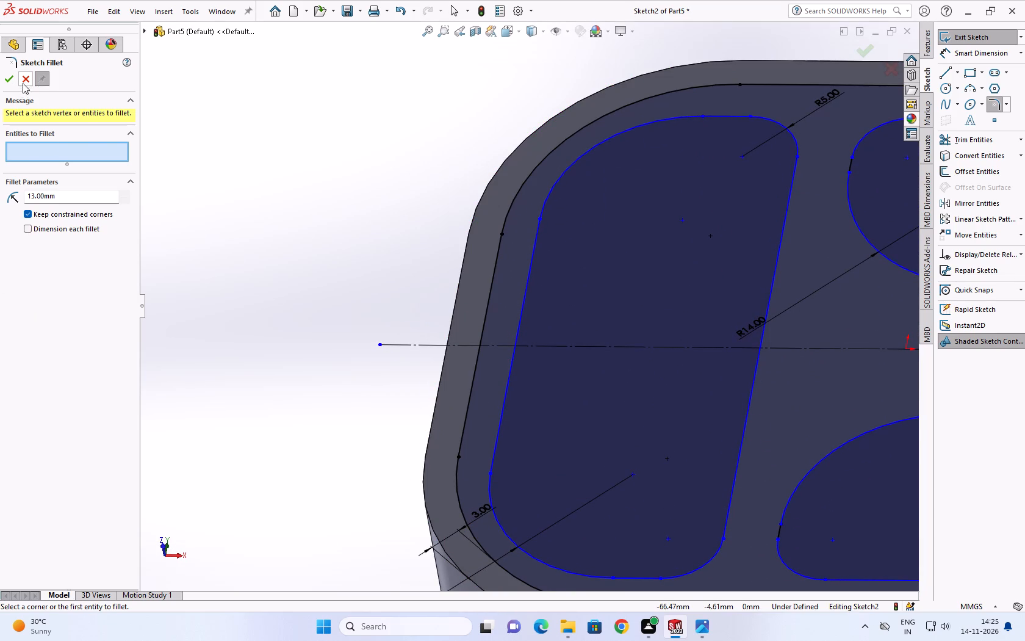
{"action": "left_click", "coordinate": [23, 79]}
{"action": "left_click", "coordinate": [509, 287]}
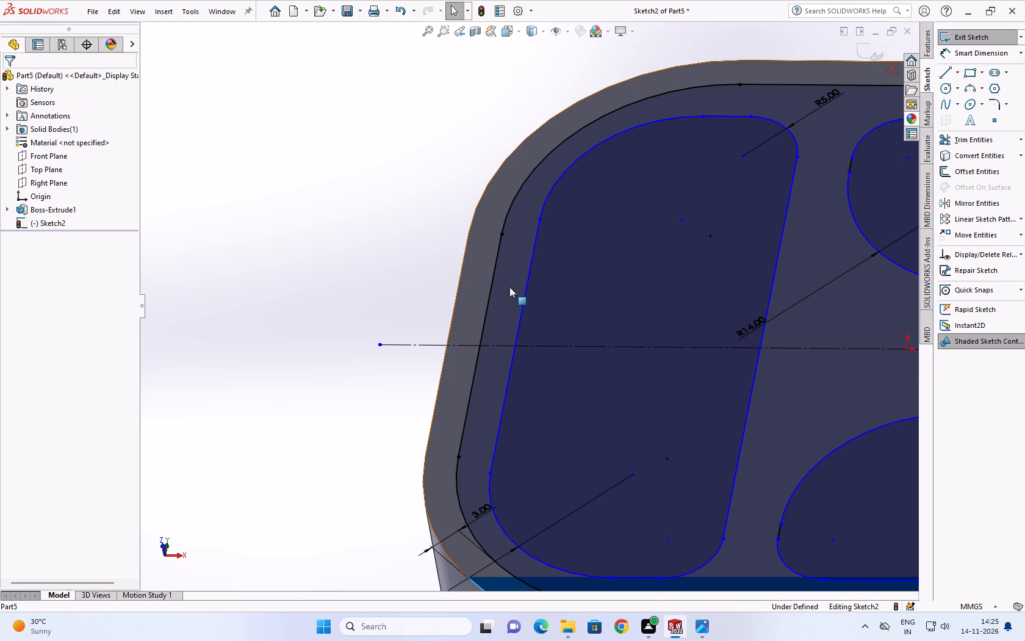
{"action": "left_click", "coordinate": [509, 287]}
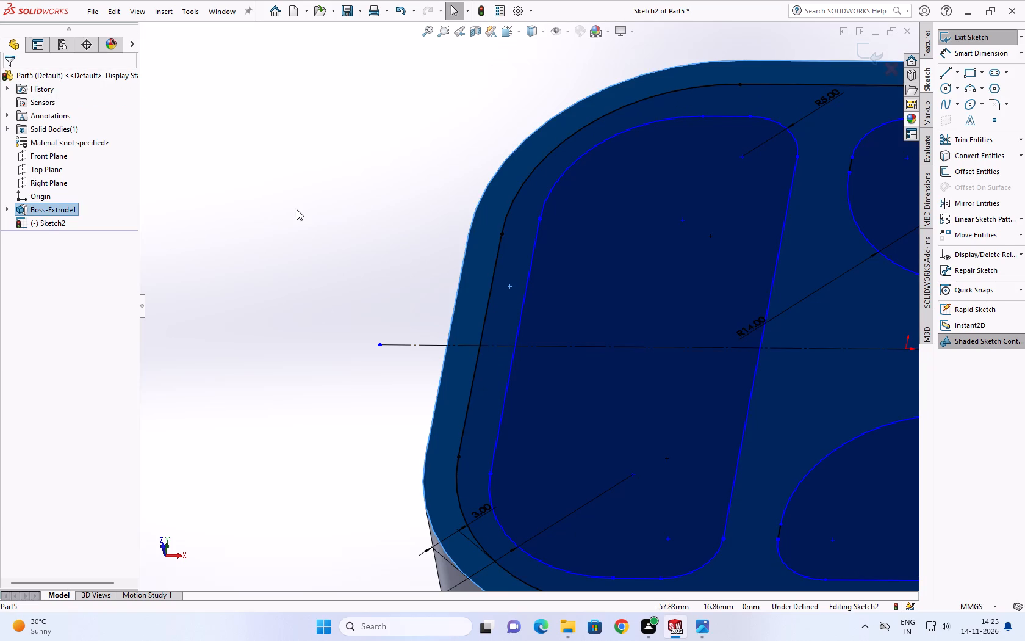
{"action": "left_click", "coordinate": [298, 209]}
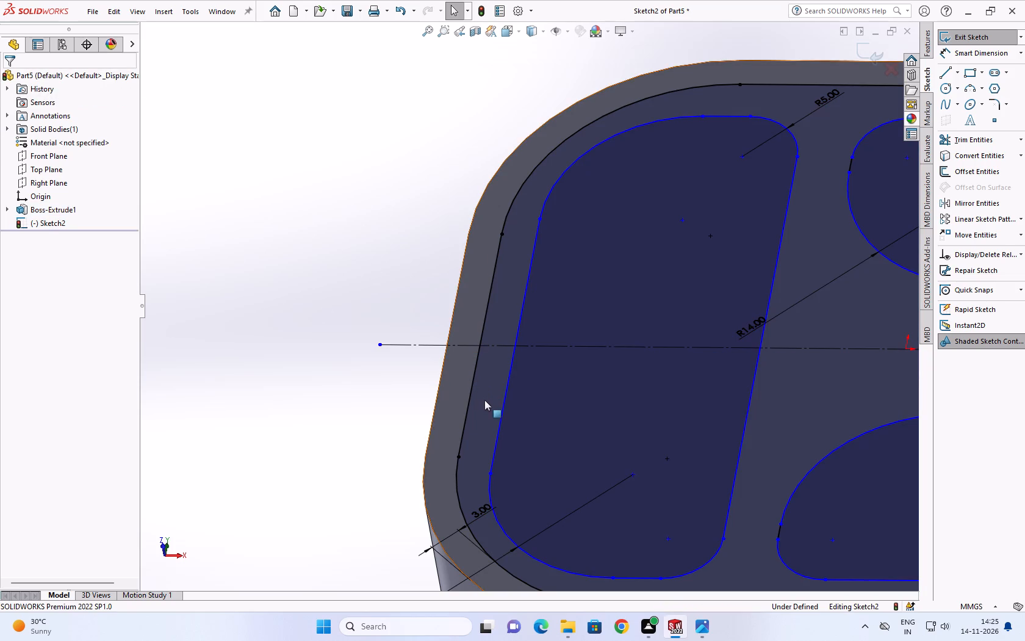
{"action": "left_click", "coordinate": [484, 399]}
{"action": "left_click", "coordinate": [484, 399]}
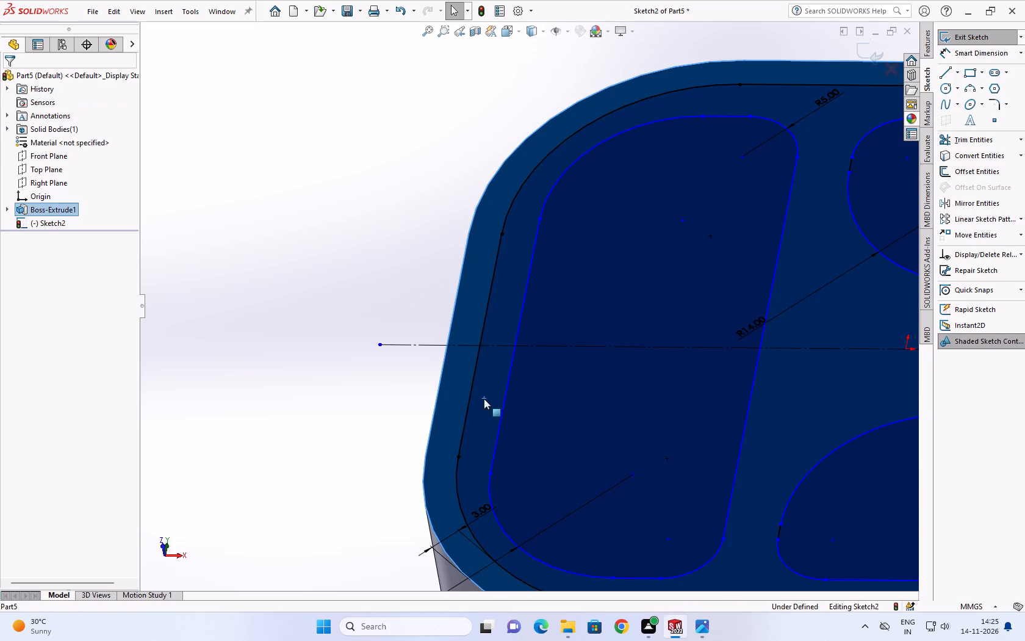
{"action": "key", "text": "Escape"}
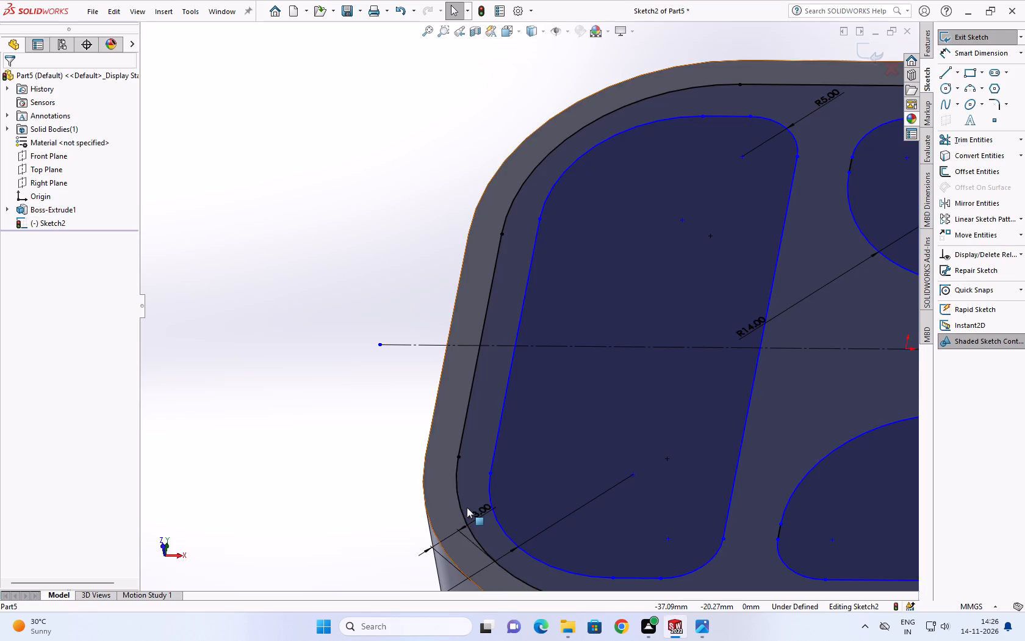
Delete the 3 mm offset inset-rim profile from the sketch.
{"action": "left_click", "coordinate": [469, 504]}
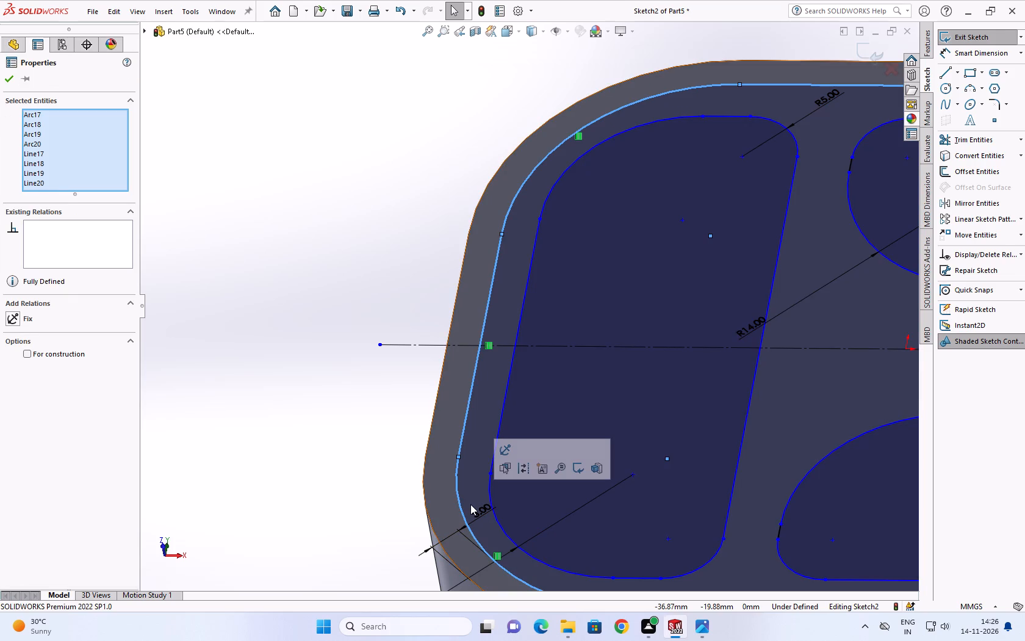
{"action": "key", "text": "Delete"}
Cut the three window profiles through the body with an Extruded Cut set to Through All.
{"action": "scroll", "coordinate": [498, 455], "scroll_direction": "up", "scroll_amount": 5}
{"action": "scroll", "coordinate": [552, 421], "scroll_direction": "up", "scroll_amount": 4}
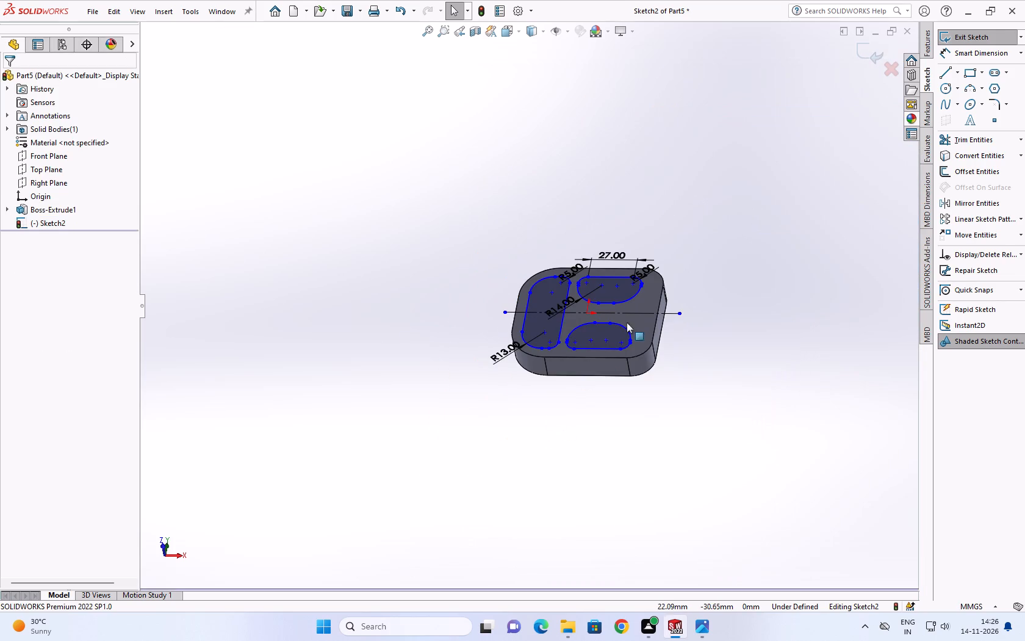
{"action": "left_click", "coordinate": [928, 42]}
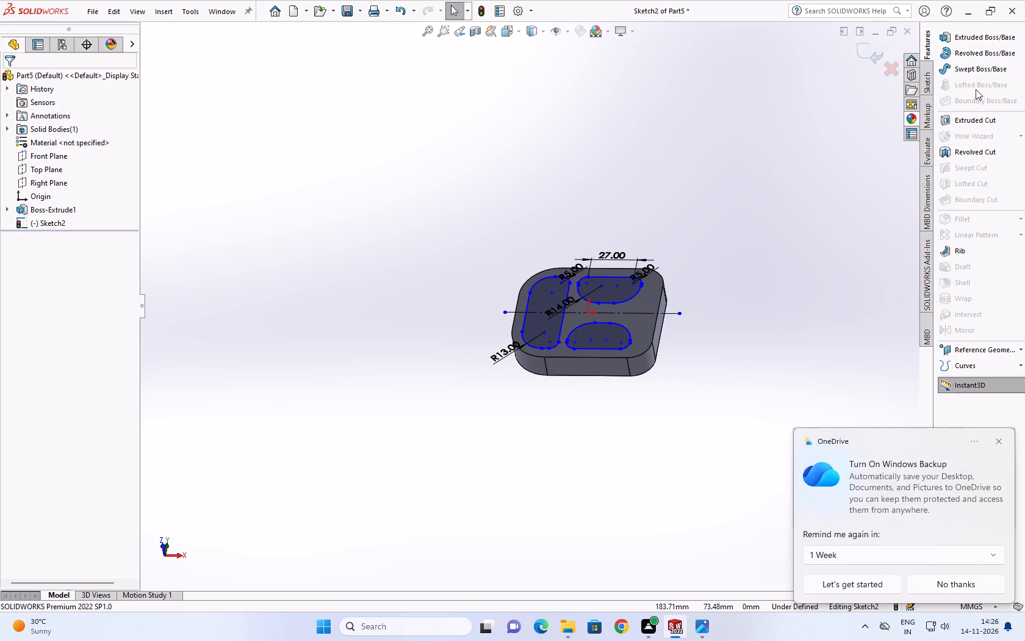
{"action": "left_click", "coordinate": [973, 118]}
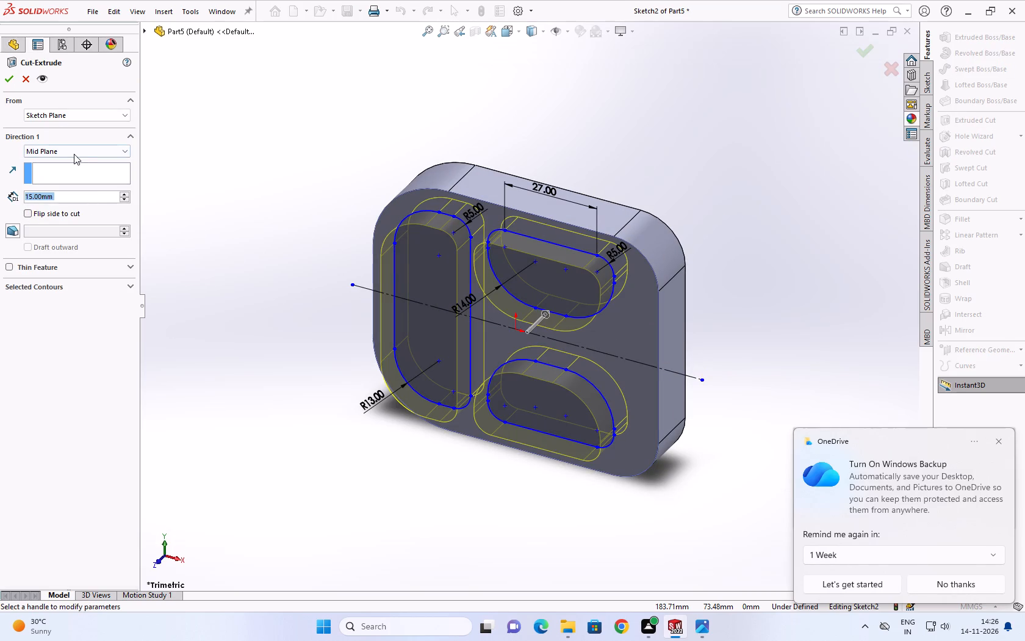
{"action": "left_click", "coordinate": [74, 154]}
{"action": "left_click", "coordinate": [54, 168]}
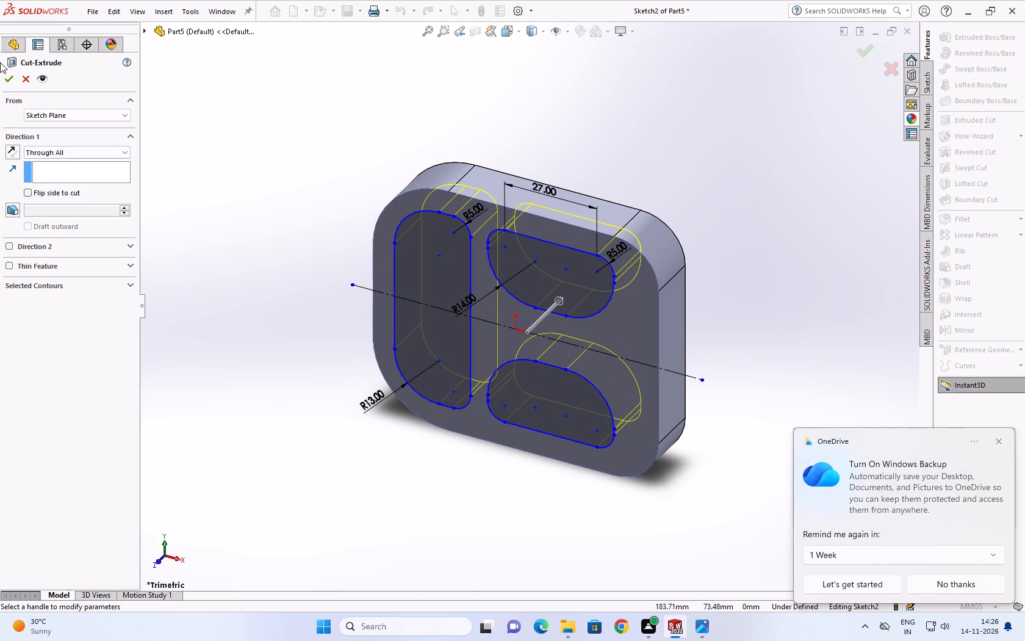
{"action": "left_click", "coordinate": [6, 72]}
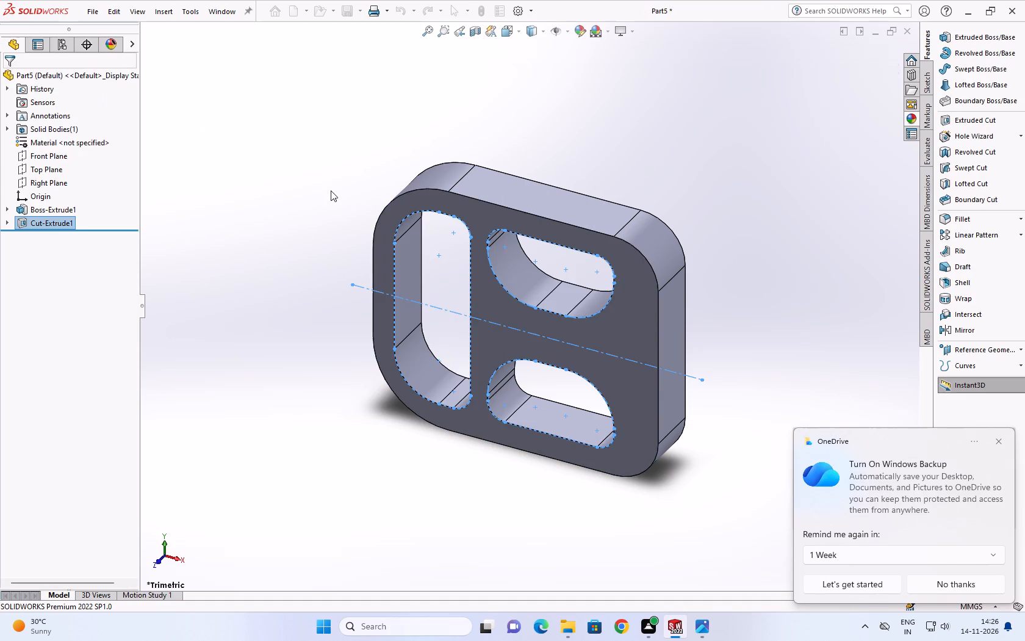
{"action": "left_click", "coordinate": [295, 209]}
Set up a 3 mm fillet on the front-face rim edges of the two smaller mirrored windows.
{"action": "middle_click_drag", "start_coordinate": [400, 226], "coordinate": [481, 150]}
{"action": "scroll", "coordinate": [451, 183], "scroll_direction": "up", "scroll_amount": 1}
{"action": "scroll", "coordinate": [544, 215], "scroll_direction": "down", "scroll_amount": 2}
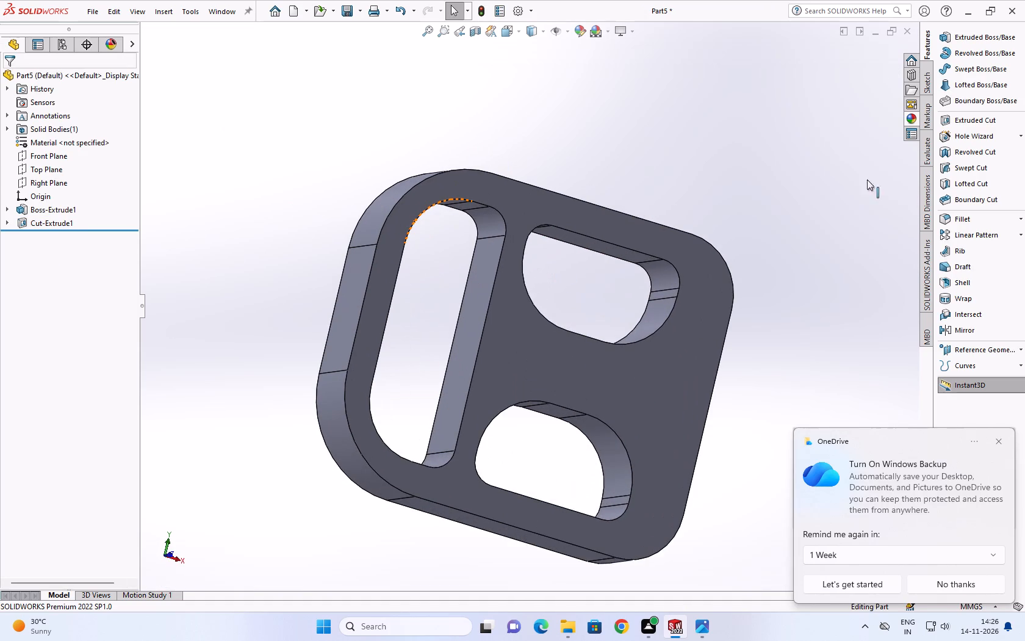
{"action": "left_click", "coordinate": [987, 218]}
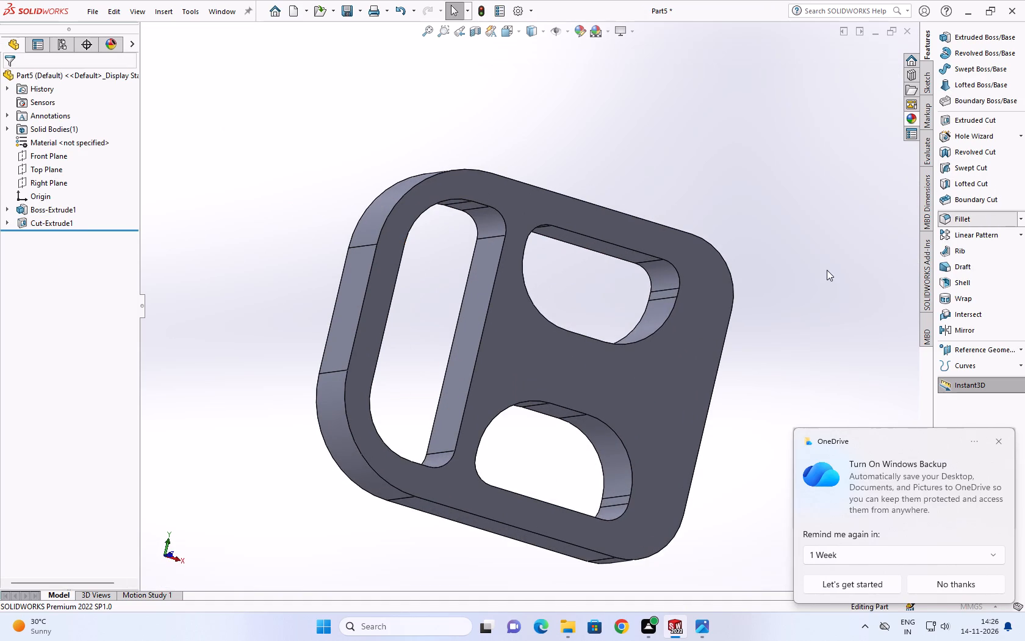
{"action": "key", "text": "3"}
{"action": "key", "text": "Return"}
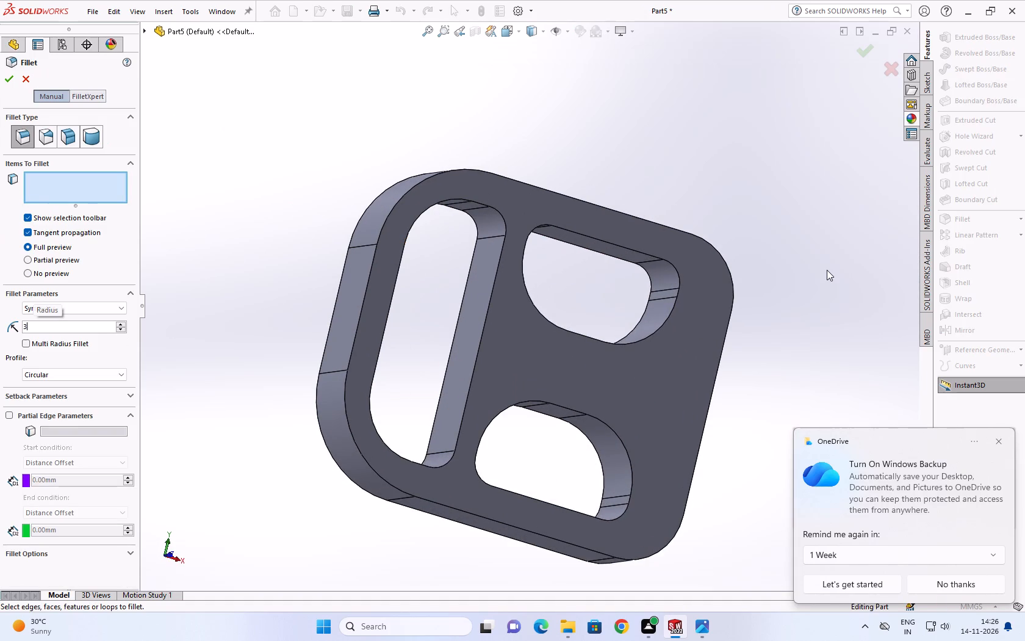
{"action": "left_click", "coordinate": [636, 341]}
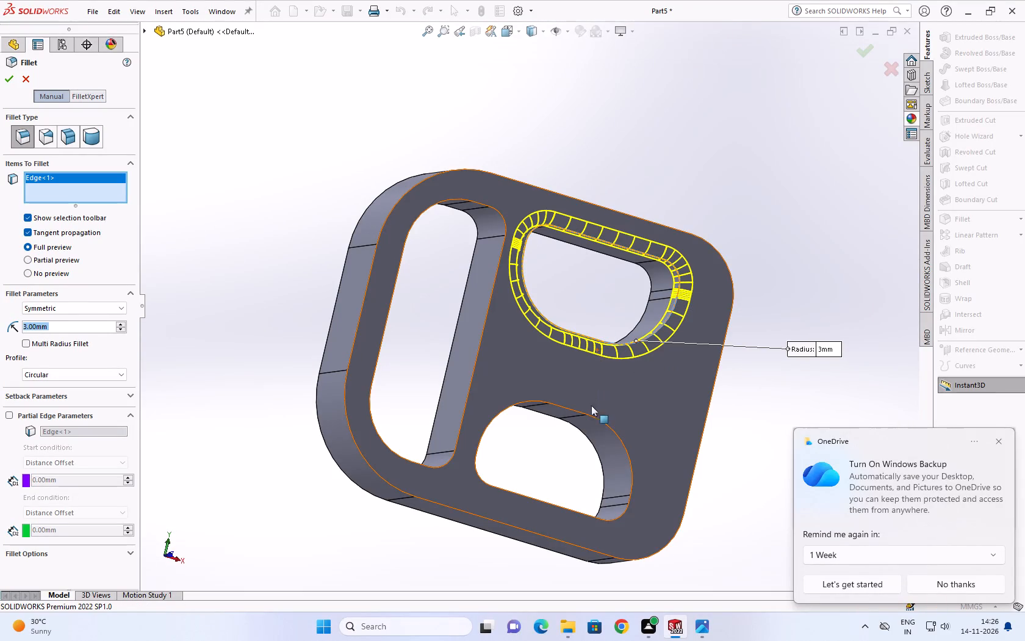
{"action": "left_click", "coordinate": [595, 418]}
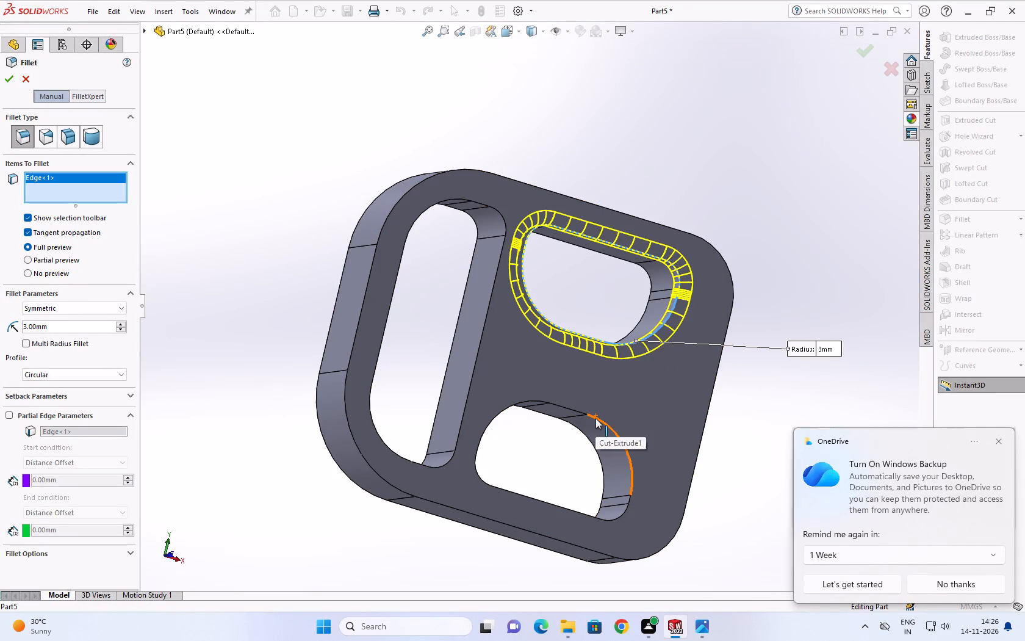
Add the back-face rim edges of both smaller windows to the 3 mm fillet selection.
{"action": "middle_click_drag", "start_coordinate": [634, 341], "coordinate": [848, 388]}
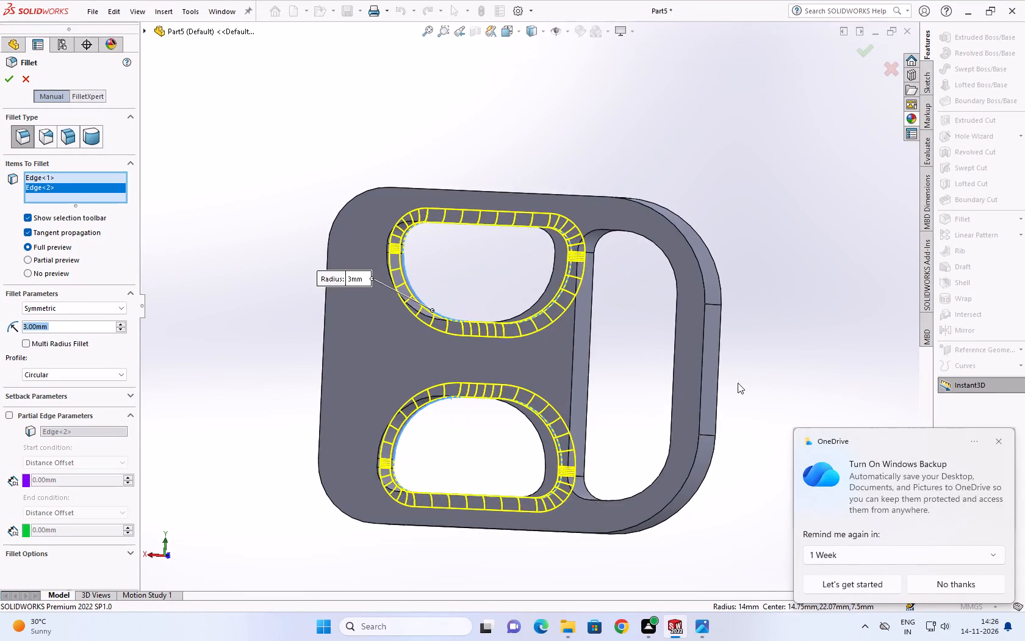
{"action": "scroll", "coordinate": [475, 331], "scroll_direction": "down", "scroll_amount": 7}
{"action": "middle_click_drag", "start_coordinate": [428, 322], "coordinate": [415, 378]}
{"action": "scroll", "coordinate": [421, 362], "scroll_direction": "down", "scroll_amount": 1}
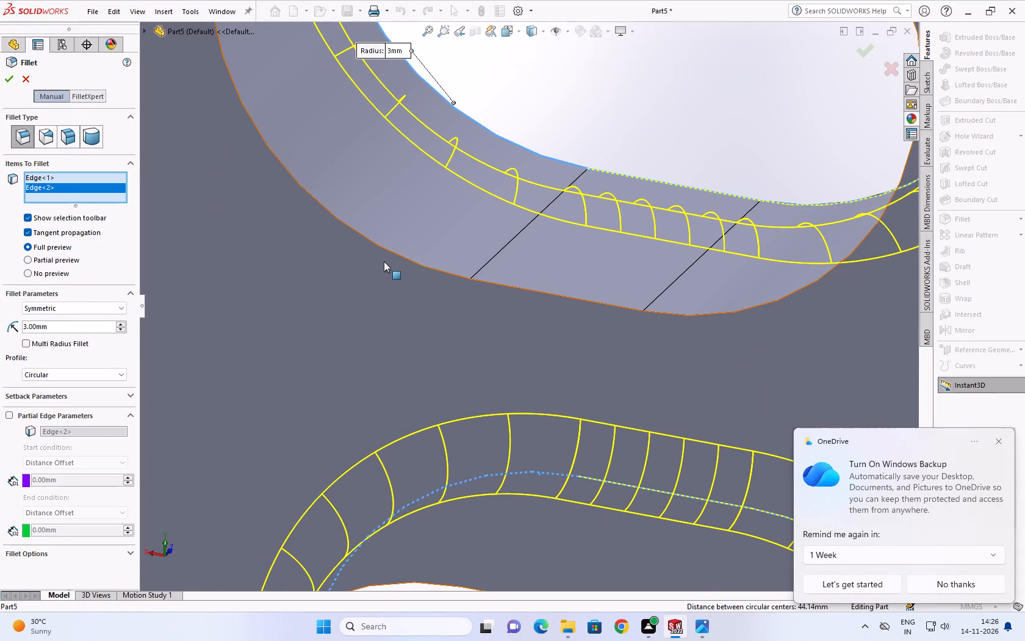
{"action": "left_click", "coordinate": [390, 253]}
{"action": "scroll", "coordinate": [442, 496], "scroll_direction": "up", "scroll_amount": 3}
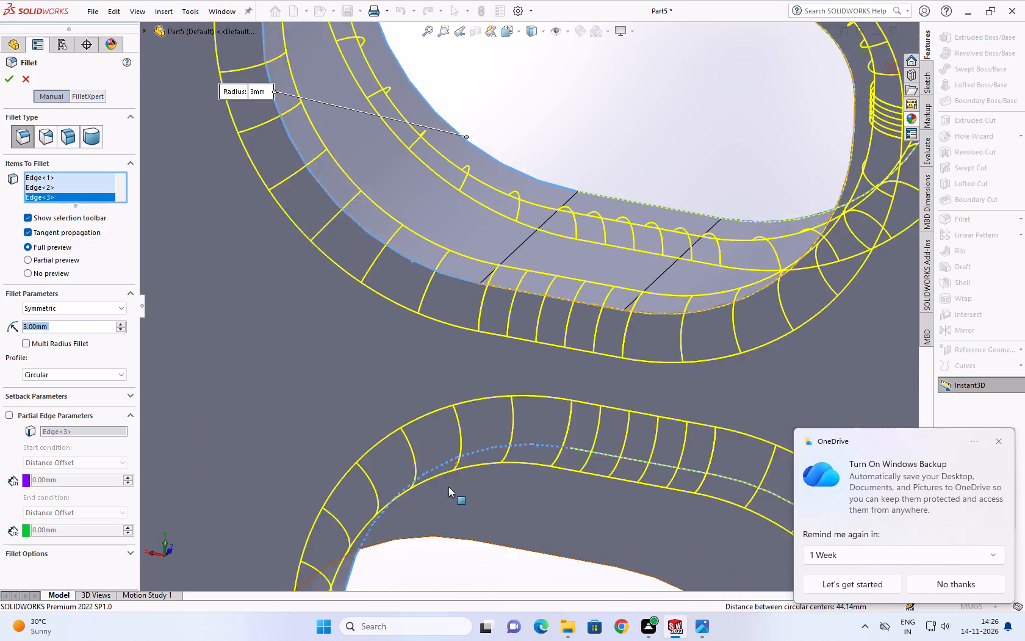
{"action": "scroll", "coordinate": [448, 487], "scroll_direction": "up", "scroll_amount": 1}
{"action": "middle_click_drag", "start_coordinate": [444, 489], "coordinate": [400, 518]}
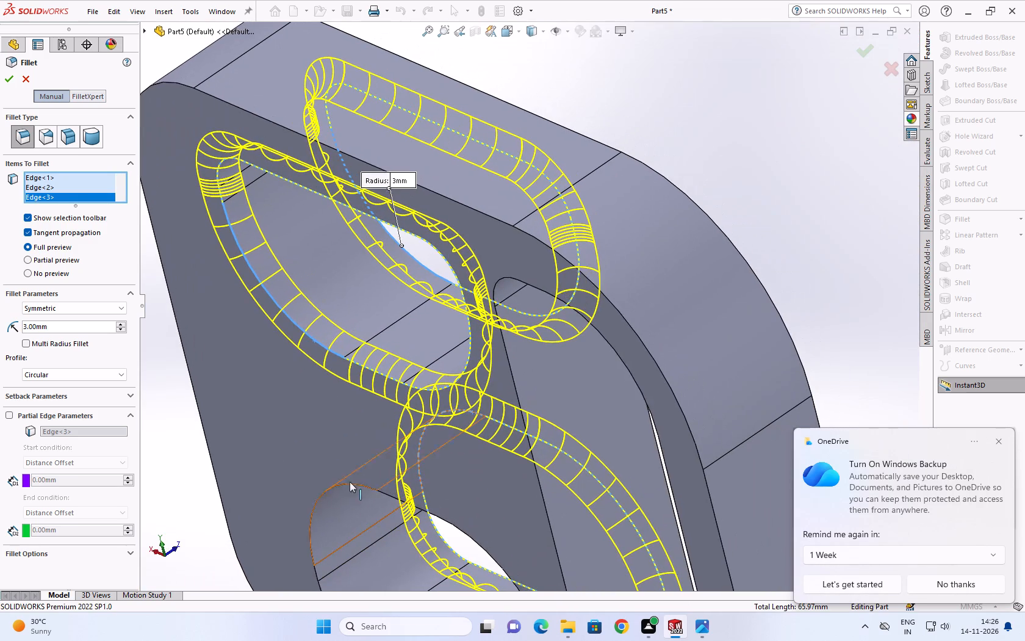
{"action": "left_click", "coordinate": [347, 483]}
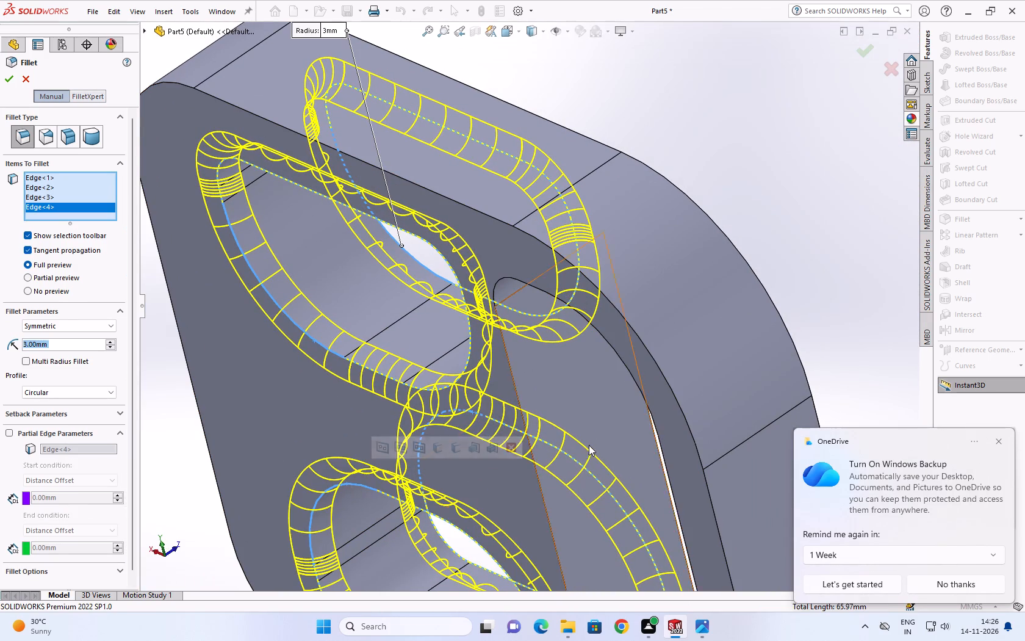
Add the left window's rim edges on both faces to the selection and apply the 3 mm fillet.
{"action": "scroll", "coordinate": [590, 435], "scroll_direction": "up", "scroll_amount": 3}
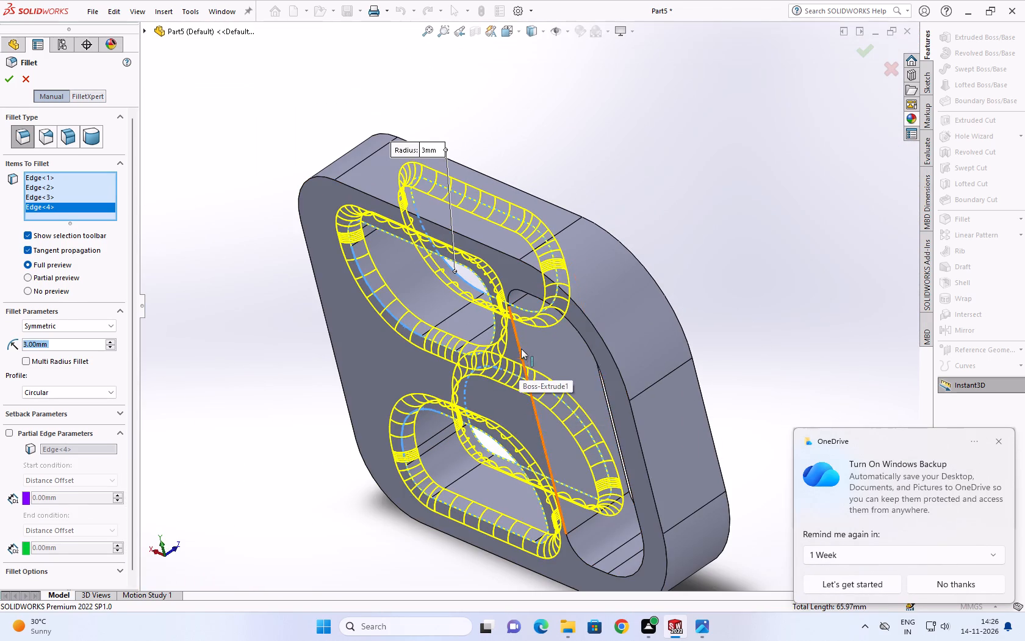
{"action": "left_click", "coordinate": [519, 347]}
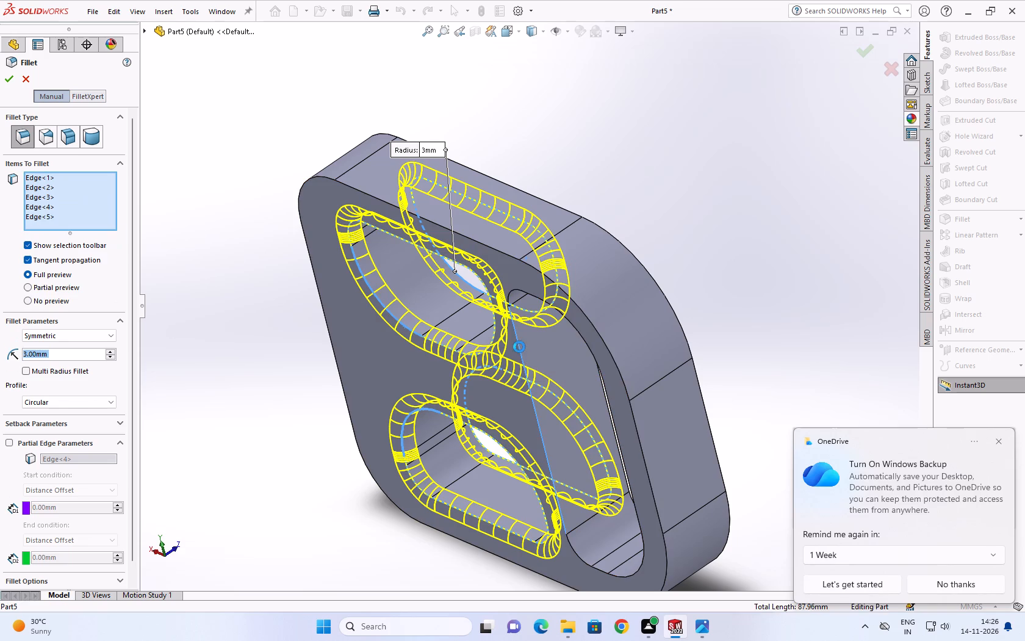
{"action": "middle_click_drag", "start_coordinate": [538, 349], "coordinate": [331, 469]}
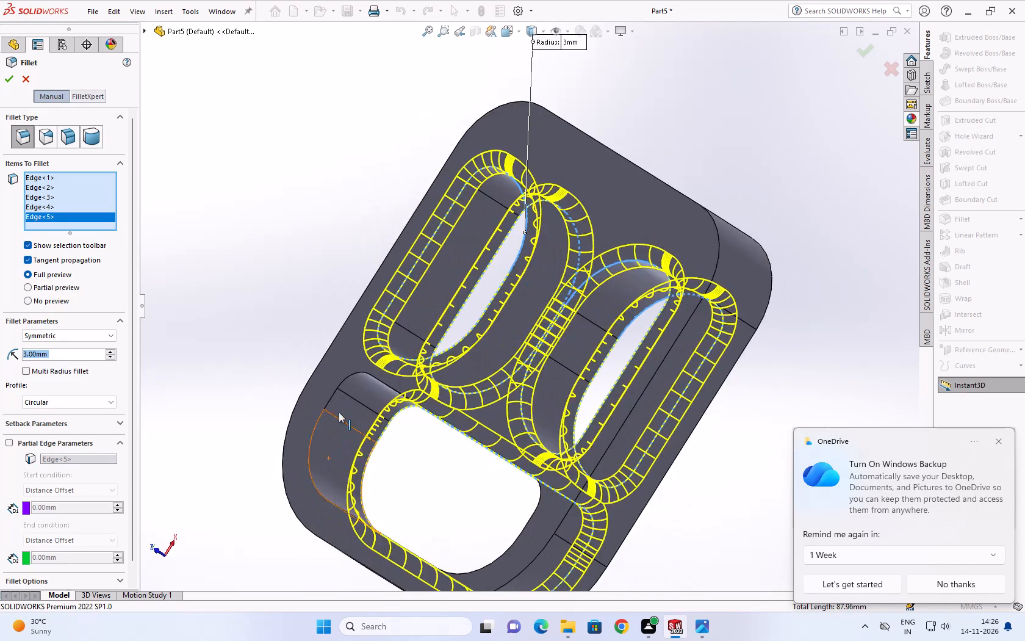
{"action": "scroll", "coordinate": [342, 382], "scroll_direction": "down", "scroll_amount": 2}
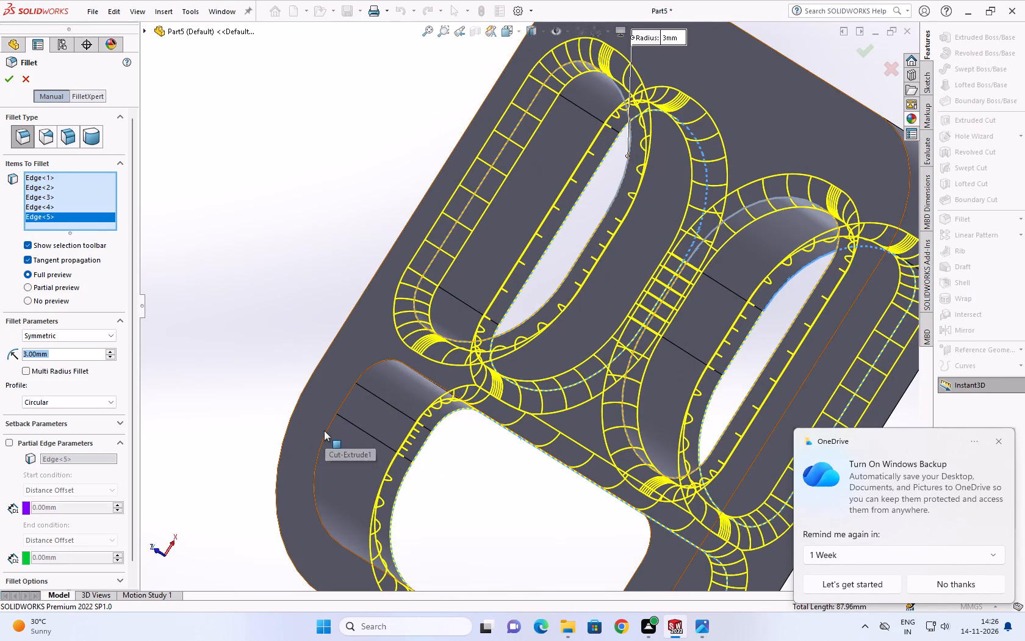
{"action": "left_click", "coordinate": [324, 436]}
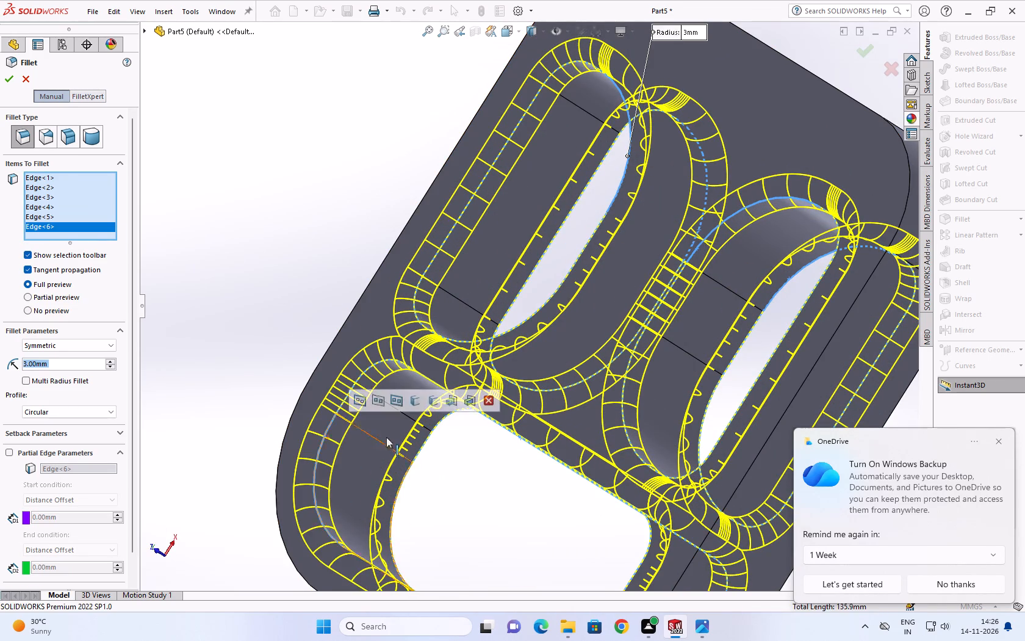
{"action": "middle_click_drag", "start_coordinate": [391, 429], "coordinate": [343, 252]}
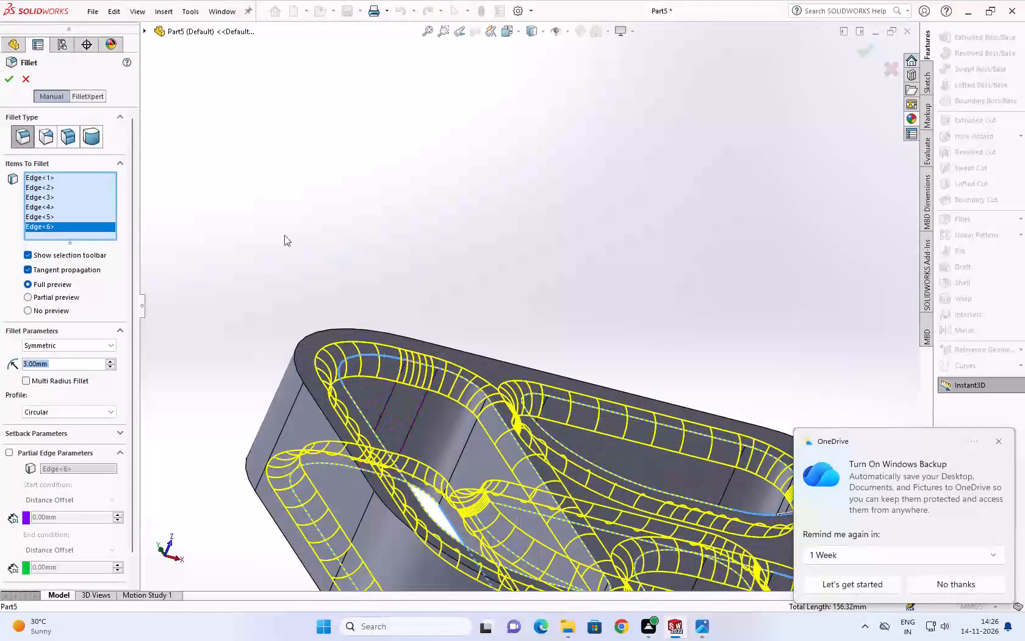
{"action": "left_click", "coordinate": [4, 77]}
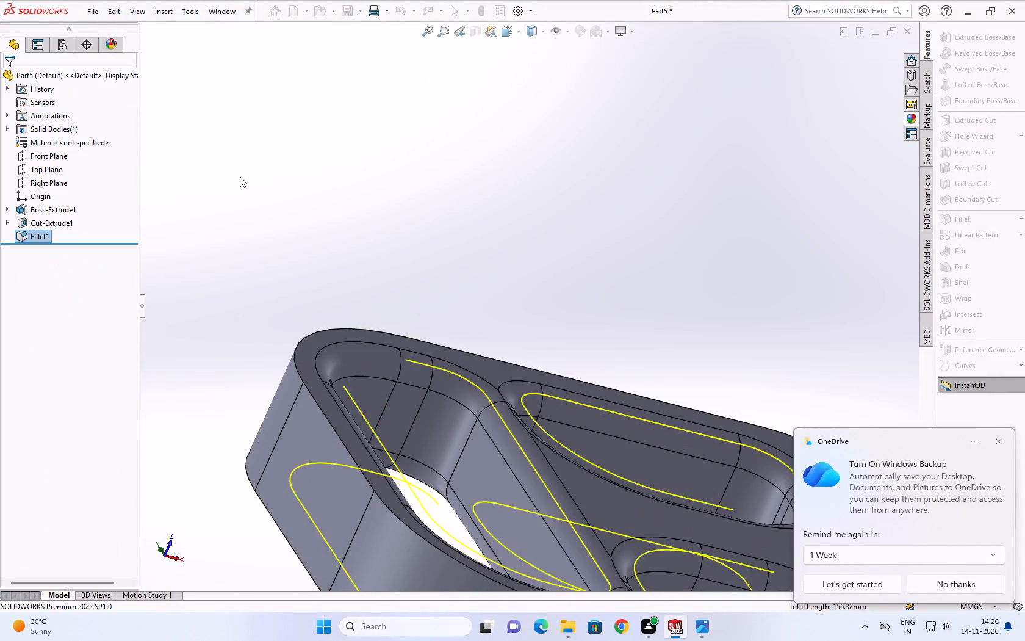
{"action": "left_click", "coordinate": [467, 216]}
Examine the filleted rims of the three windows from several angles.
{"action": "scroll", "coordinate": [465, 240], "scroll_direction": "up", "scroll_amount": 1}
{"action": "middle_click_drag", "start_coordinate": [454, 253], "coordinate": [431, 386]}
{"action": "scroll", "coordinate": [431, 386], "scroll_direction": "up", "scroll_amount": 2}
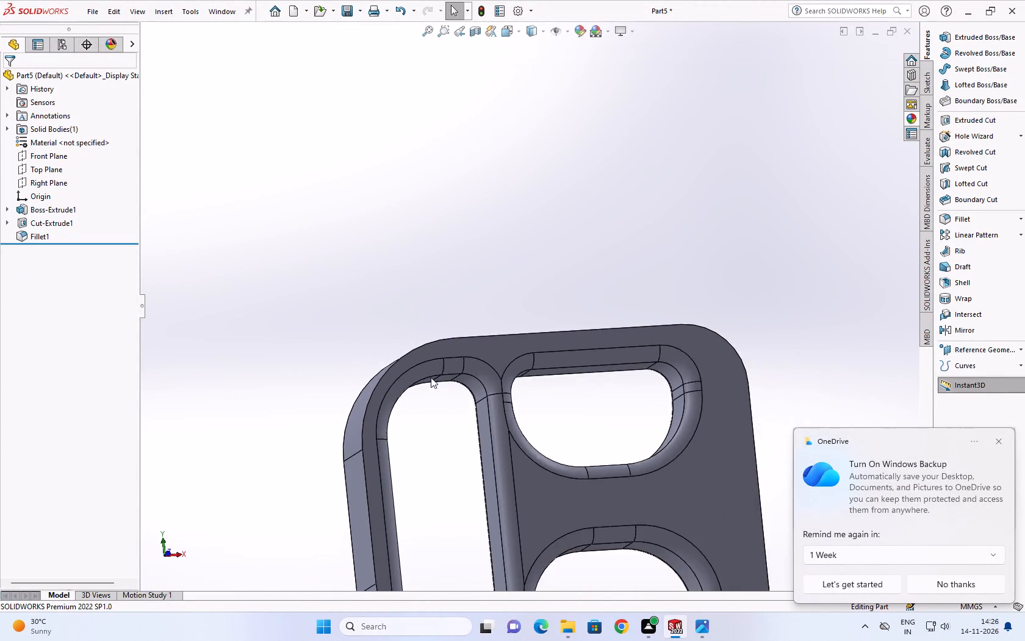
{"action": "scroll", "coordinate": [427, 338], "scroll_direction": "down", "scroll_amount": 2}
{"action": "scroll", "coordinate": [550, 388], "scroll_direction": "up", "scroll_amount": 4}
{"action": "scroll", "coordinate": [575, 380], "scroll_direction": "down", "scroll_amount": 1}
{"action": "middle_click_drag", "start_coordinate": [625, 407], "coordinate": [594, 480]}
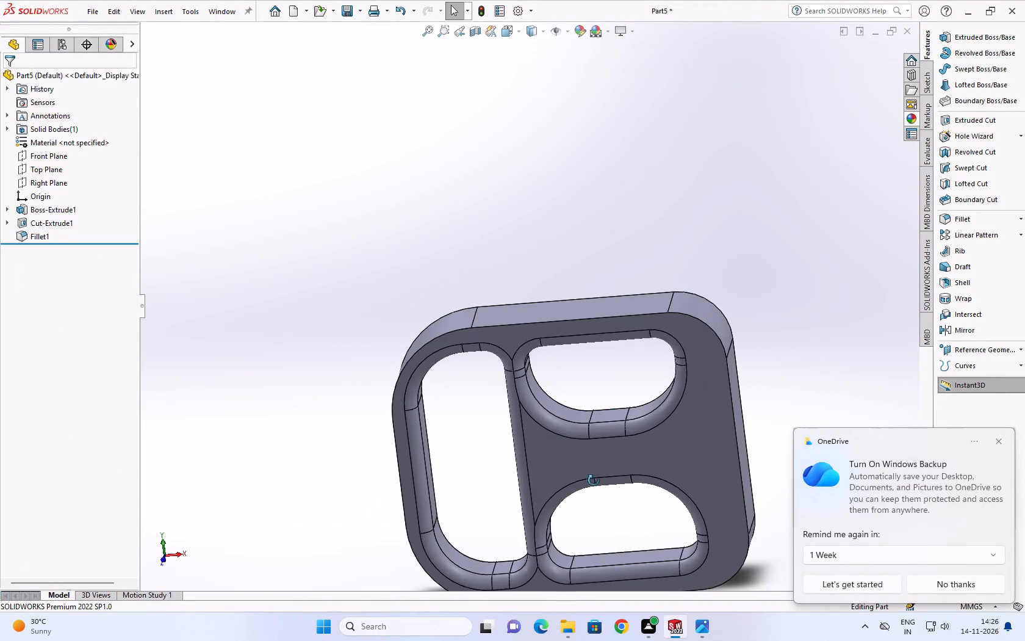
{"action": "middle_click_drag", "start_coordinate": [594, 480], "coordinate": [591, 486]}
{"action": "scroll", "coordinate": [576, 460], "scroll_direction": "up", "scroll_amount": 1}
{"action": "scroll", "coordinate": [573, 444], "scroll_direction": "down", "scroll_amount": 1}
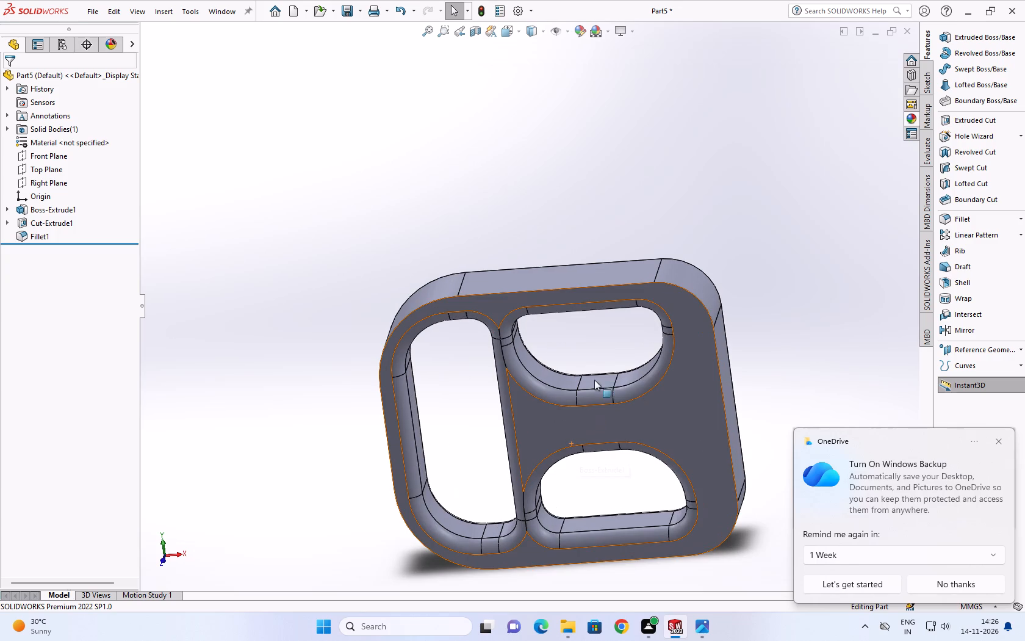
{"action": "scroll", "coordinate": [605, 333], "scroll_direction": "down", "scroll_amount": 1}
{"action": "scroll", "coordinate": [662, 368], "scroll_direction": "down", "scroll_amount": 1}
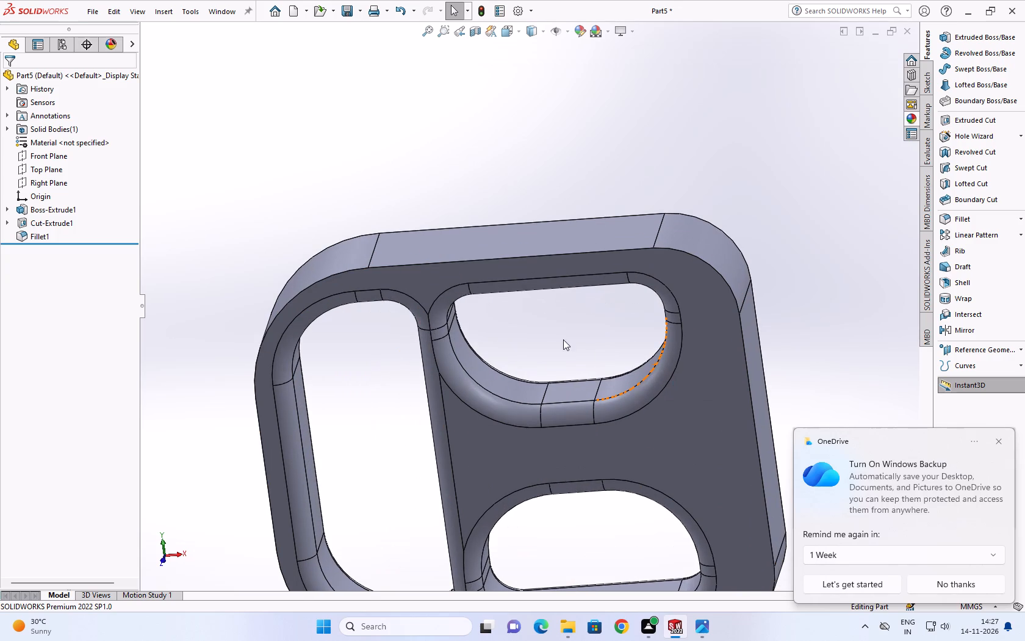
Examine the practice problem drawing's isometric, detail and side views for the buckle's remaining features.
{"action": "left_click", "coordinate": [702, 631]}
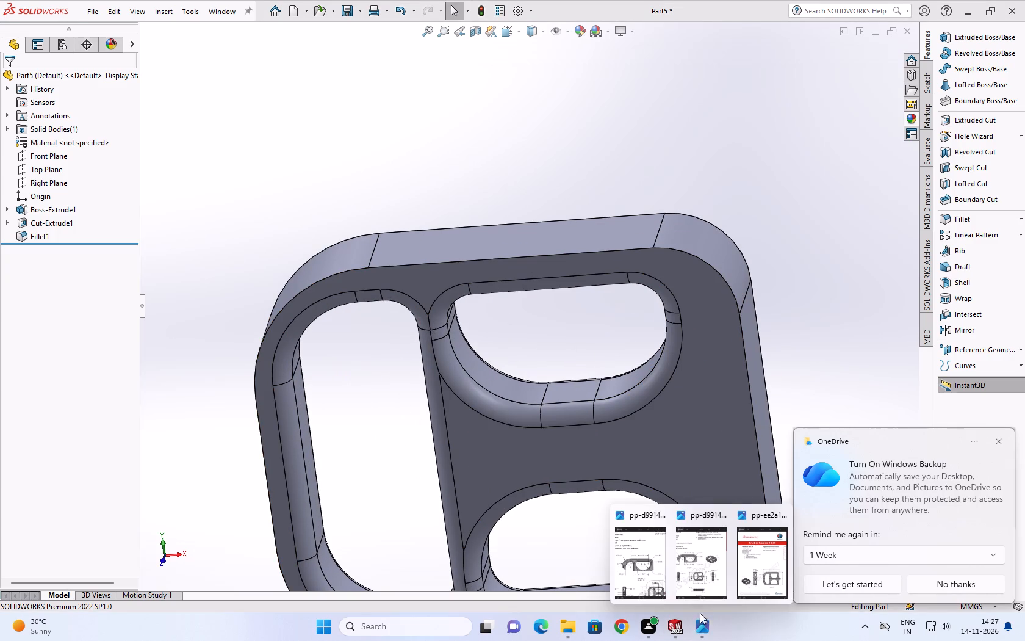
{"action": "left_click", "coordinate": [648, 564]}
{"action": "scroll", "coordinate": [378, 233], "scroll_direction": "up", "scroll_amount": 2}
{"action": "scroll", "coordinate": [397, 297], "scroll_direction": "up", "scroll_amount": 2}
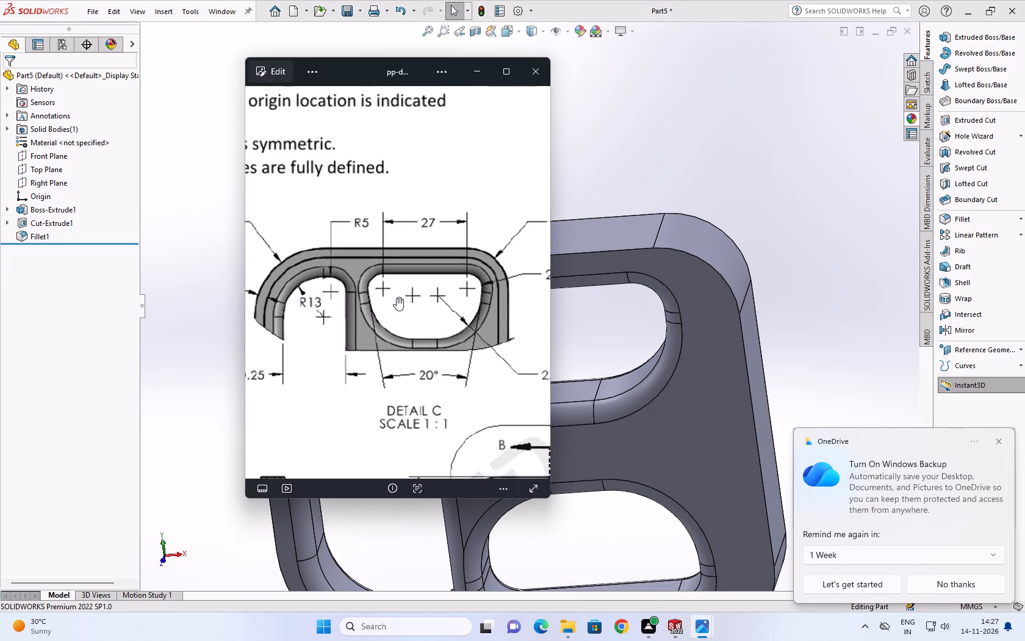
{"action": "scroll", "coordinate": [398, 309], "scroll_direction": "down", "scroll_amount": 8}
{"action": "scroll", "coordinate": [467, 313], "scroll_direction": "down", "scroll_amount": 5}
{"action": "scroll", "coordinate": [491, 316], "scroll_direction": "up", "scroll_amount": 16}
{"action": "scroll", "coordinate": [436, 277], "scroll_direction": "up", "scroll_amount": 4}
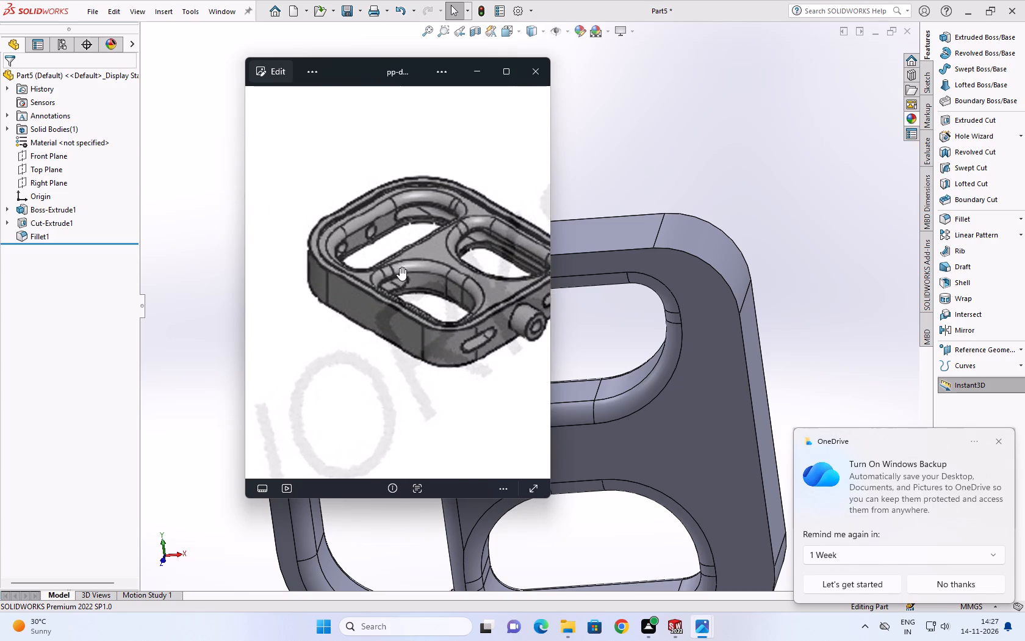
{"action": "scroll", "coordinate": [358, 244], "scroll_direction": "down", "scroll_amount": 2}
{"action": "scroll", "coordinate": [301, 244], "scroll_direction": "down", "scroll_amount": 3}
{"action": "scroll", "coordinate": [394, 211], "scroll_direction": "down", "scroll_amount": 3}
{"action": "scroll", "coordinate": [438, 211], "scroll_direction": "up", "scroll_amount": 6}
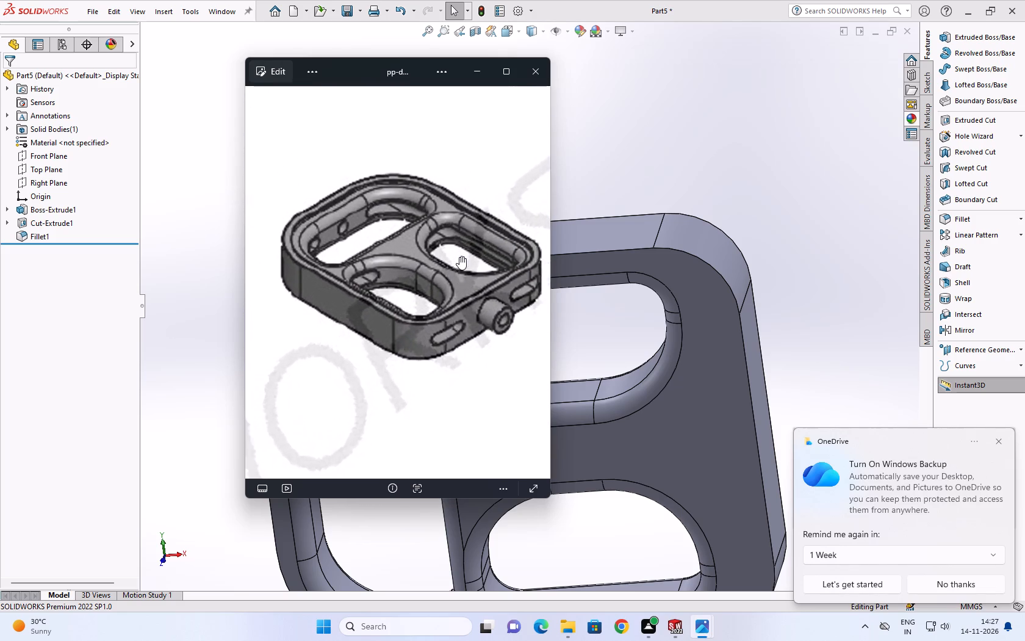
{"action": "scroll", "coordinate": [478, 242], "scroll_direction": "up", "scroll_amount": 3}
{"action": "scroll", "coordinate": [480, 223], "scroll_direction": "down", "scroll_amount": 8}
{"action": "scroll", "coordinate": [421, 320], "scroll_direction": "up", "scroll_amount": 1}
{"action": "scroll", "coordinate": [422, 320], "scroll_direction": "down", "scroll_amount": 11}
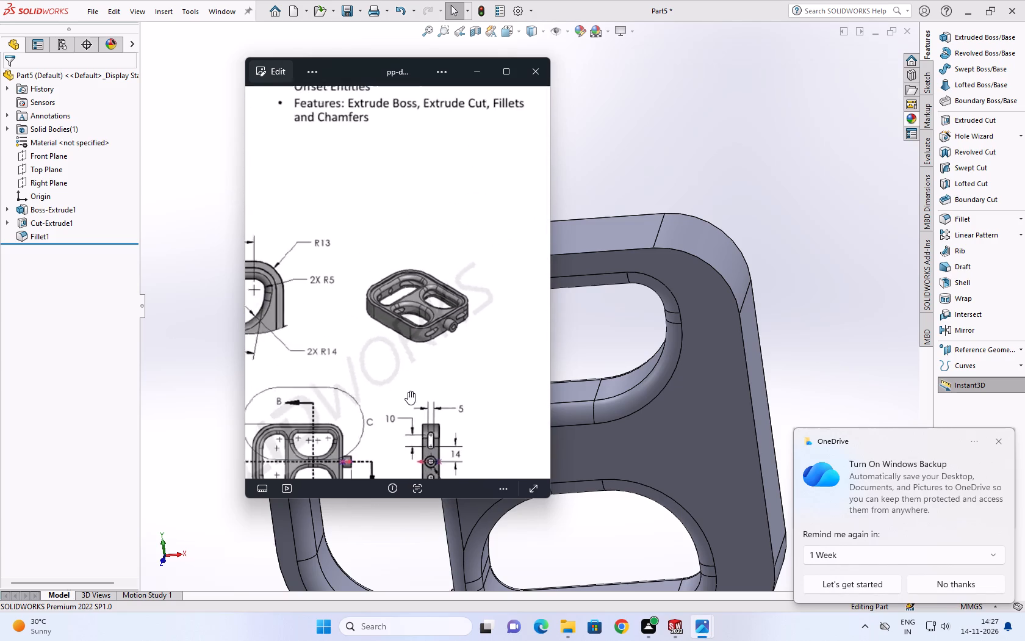
{"action": "scroll", "coordinate": [306, 418], "scroll_direction": "up", "scroll_amount": 2}
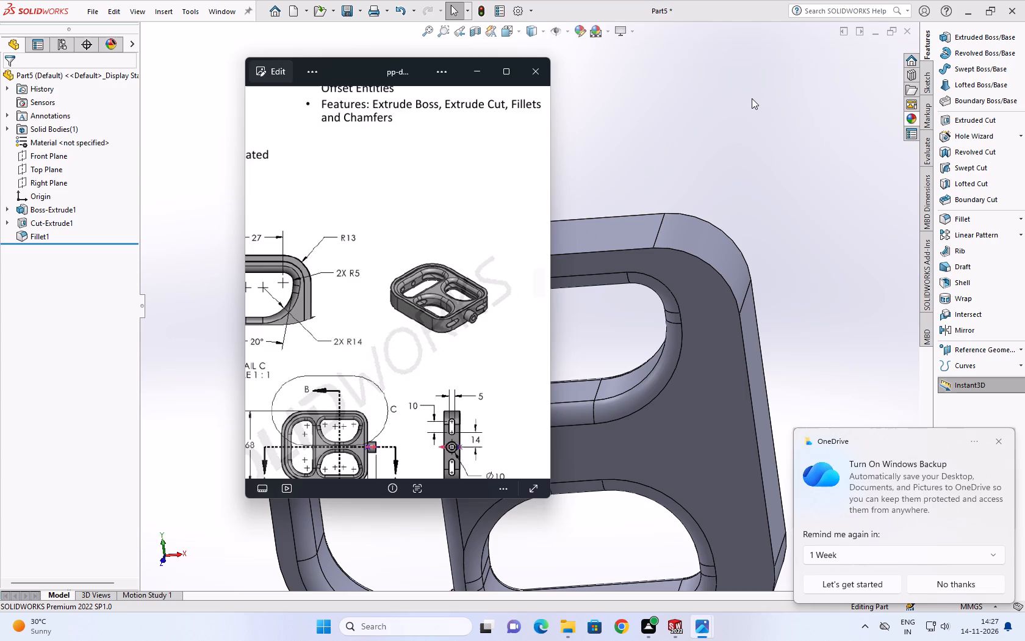
{"action": "left_click", "coordinate": [752, 98]}
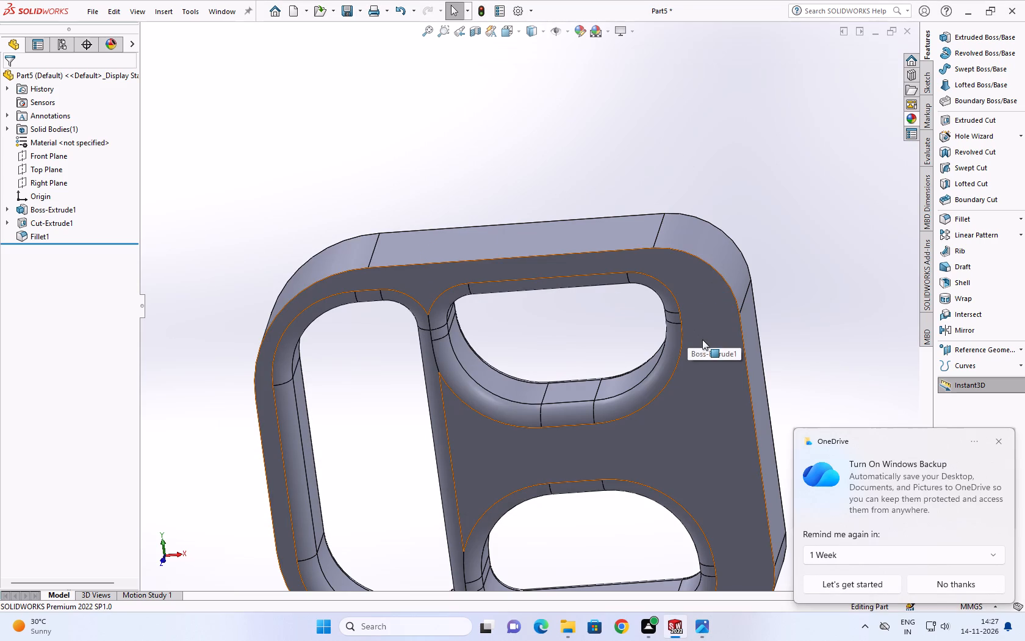
Sketch on the buckle's front face and offset its outer outline 3 mm inward.
{"action": "left_click", "coordinate": [702, 339]}
{"action": "left_click", "coordinate": [752, 300]}
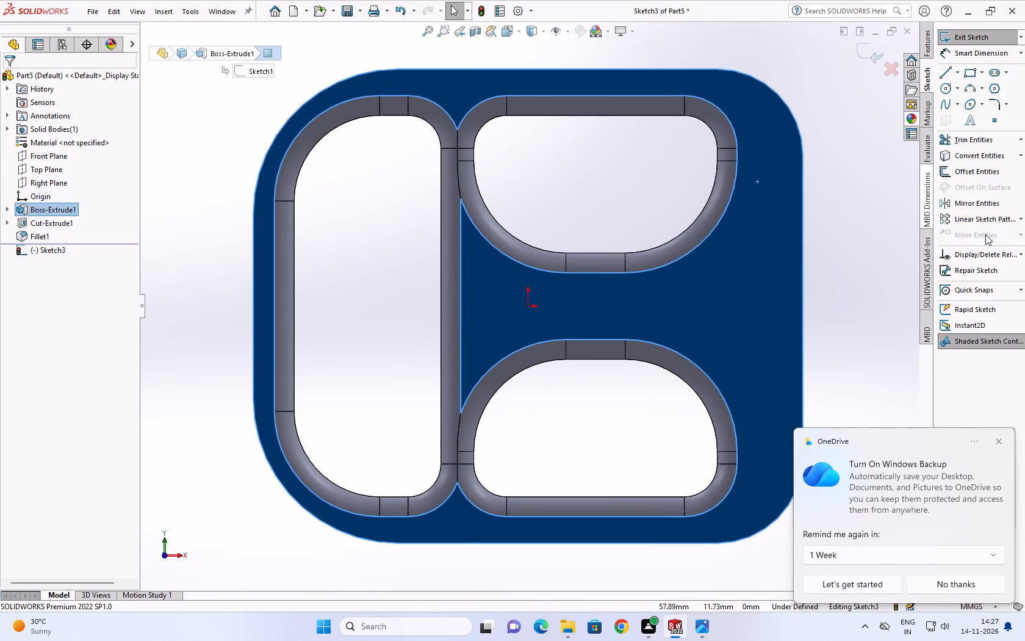
{"action": "left_click", "coordinate": [966, 169]}
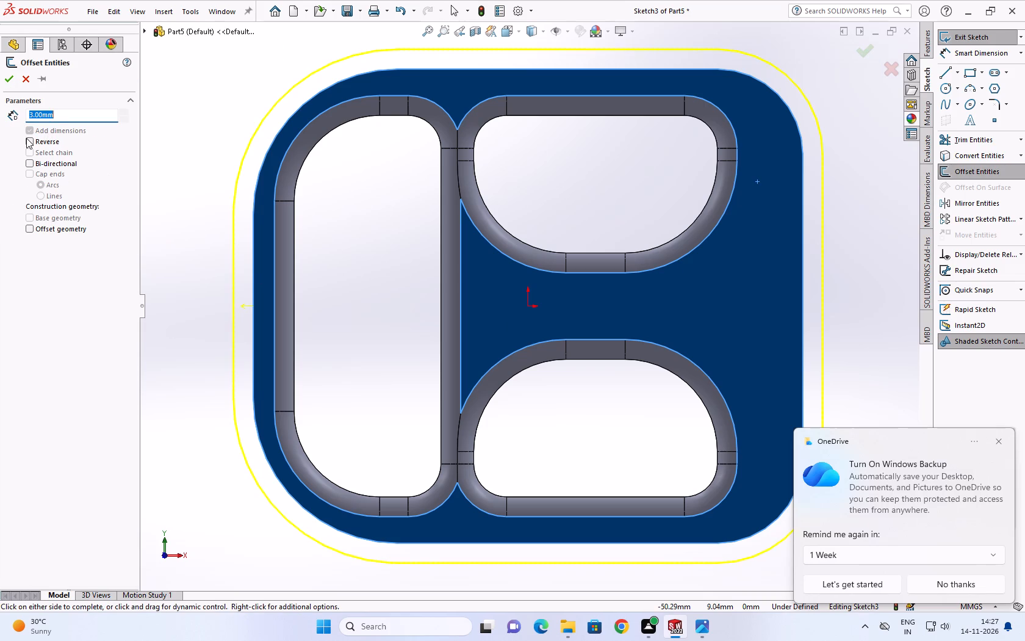
{"action": "left_click", "coordinate": [29, 140]}
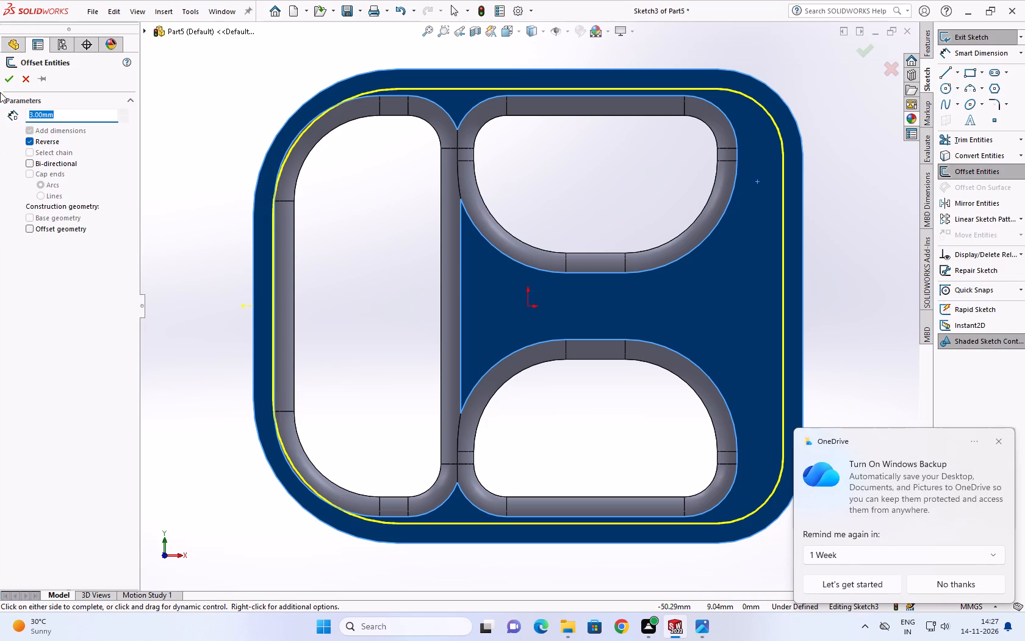
{"action": "left_click", "coordinate": [4, 75]}
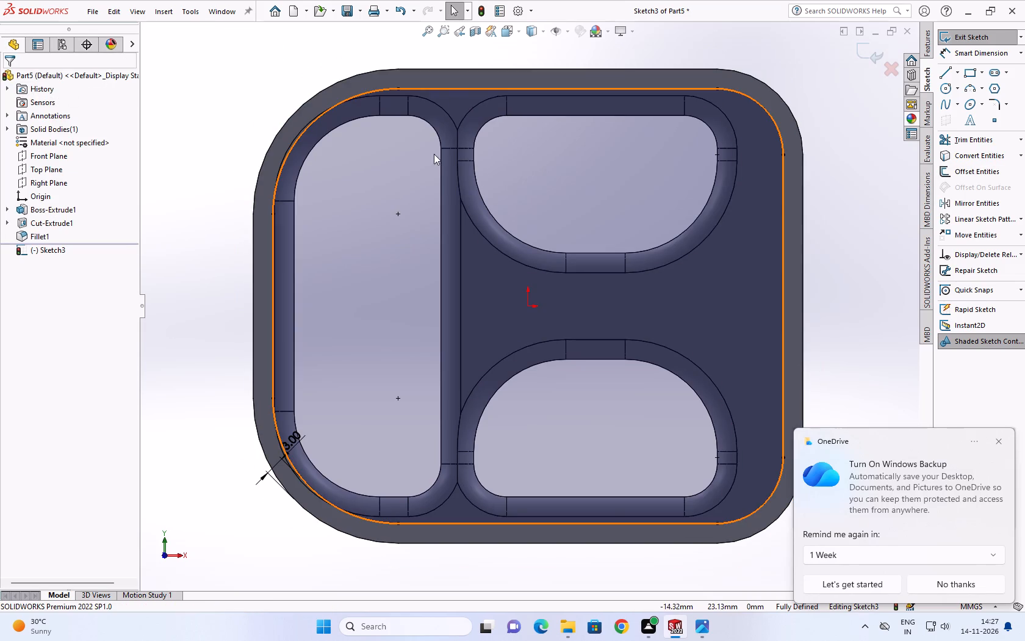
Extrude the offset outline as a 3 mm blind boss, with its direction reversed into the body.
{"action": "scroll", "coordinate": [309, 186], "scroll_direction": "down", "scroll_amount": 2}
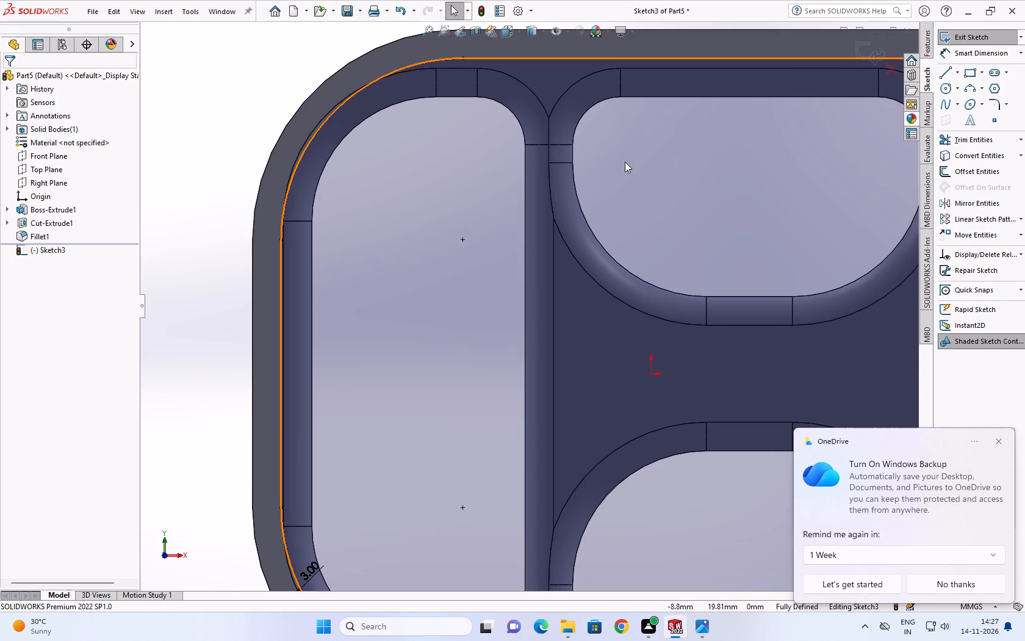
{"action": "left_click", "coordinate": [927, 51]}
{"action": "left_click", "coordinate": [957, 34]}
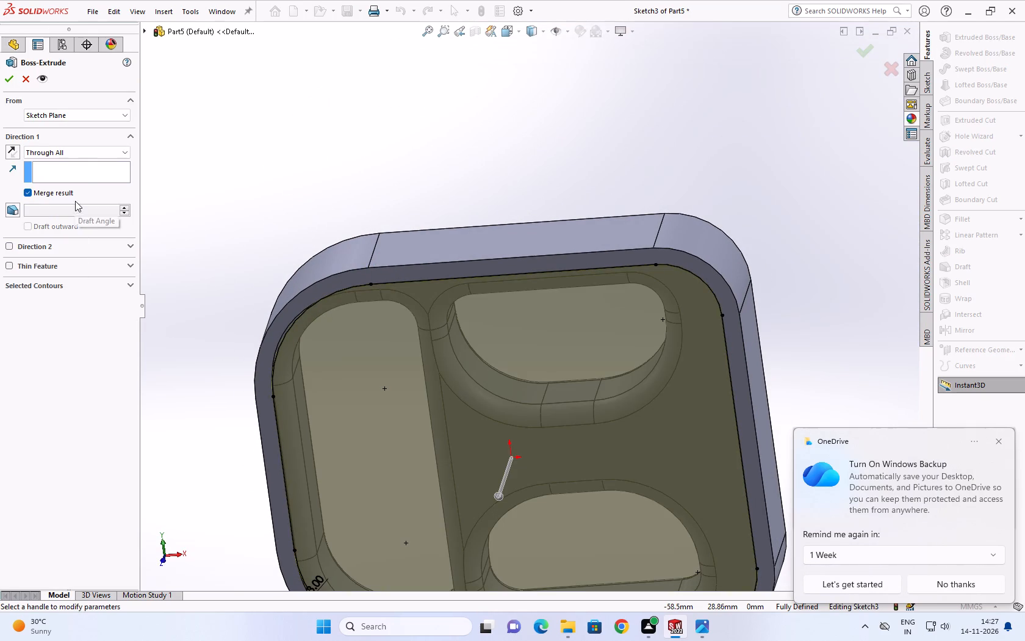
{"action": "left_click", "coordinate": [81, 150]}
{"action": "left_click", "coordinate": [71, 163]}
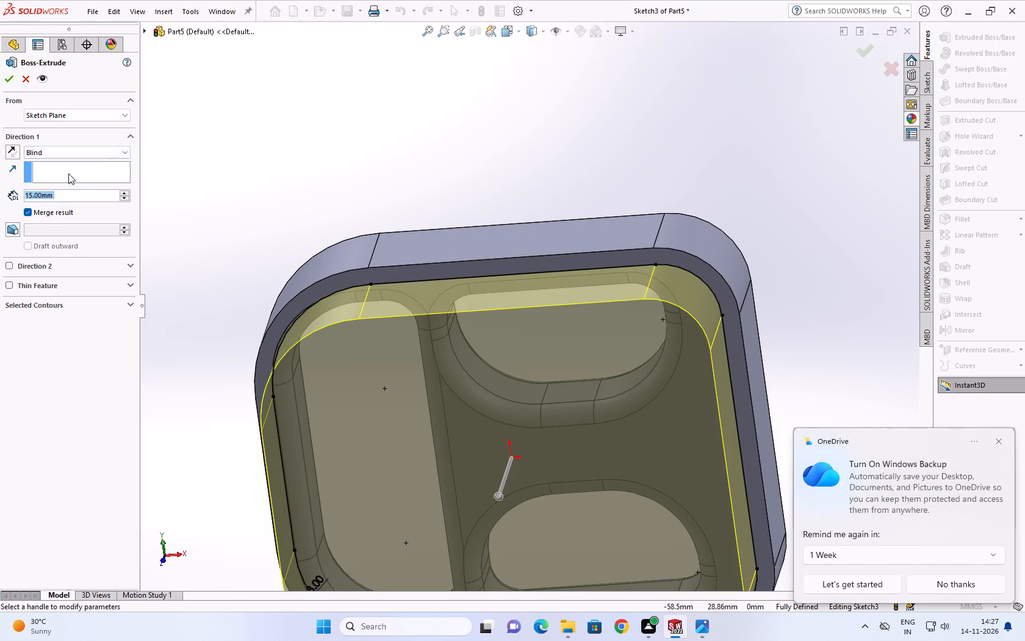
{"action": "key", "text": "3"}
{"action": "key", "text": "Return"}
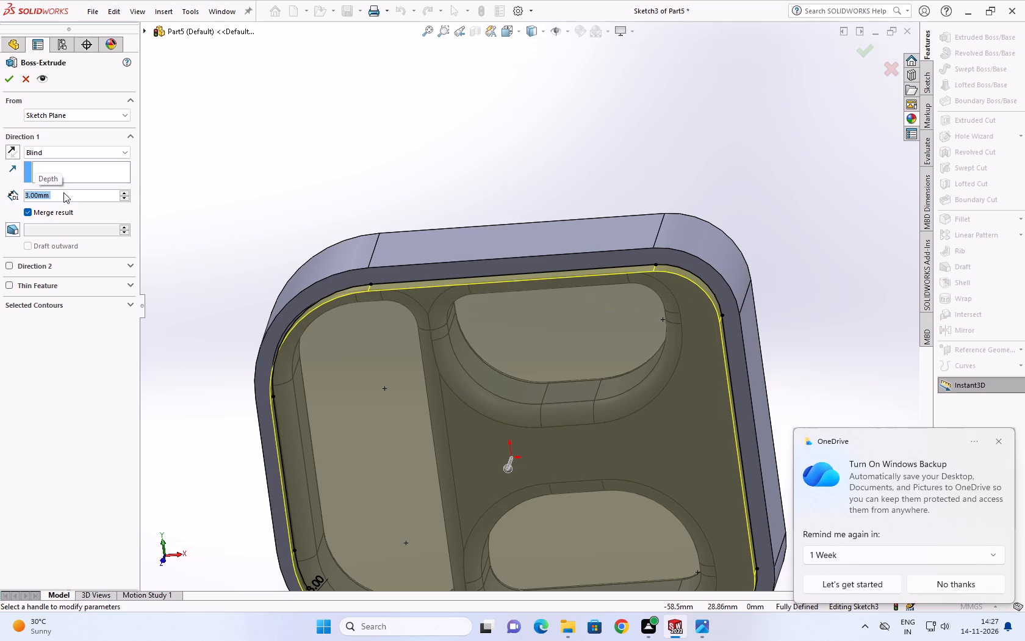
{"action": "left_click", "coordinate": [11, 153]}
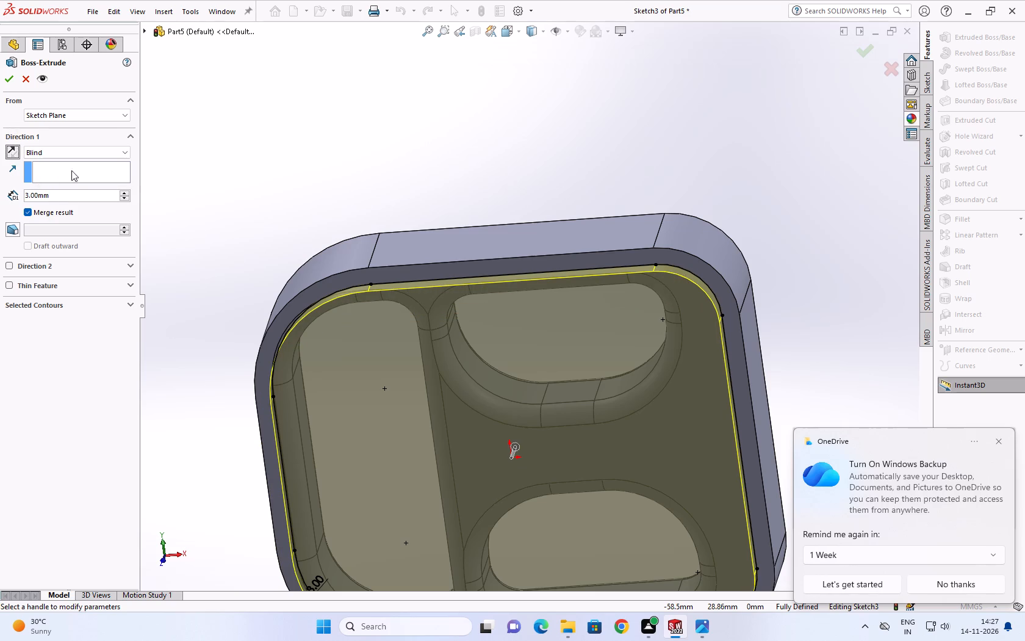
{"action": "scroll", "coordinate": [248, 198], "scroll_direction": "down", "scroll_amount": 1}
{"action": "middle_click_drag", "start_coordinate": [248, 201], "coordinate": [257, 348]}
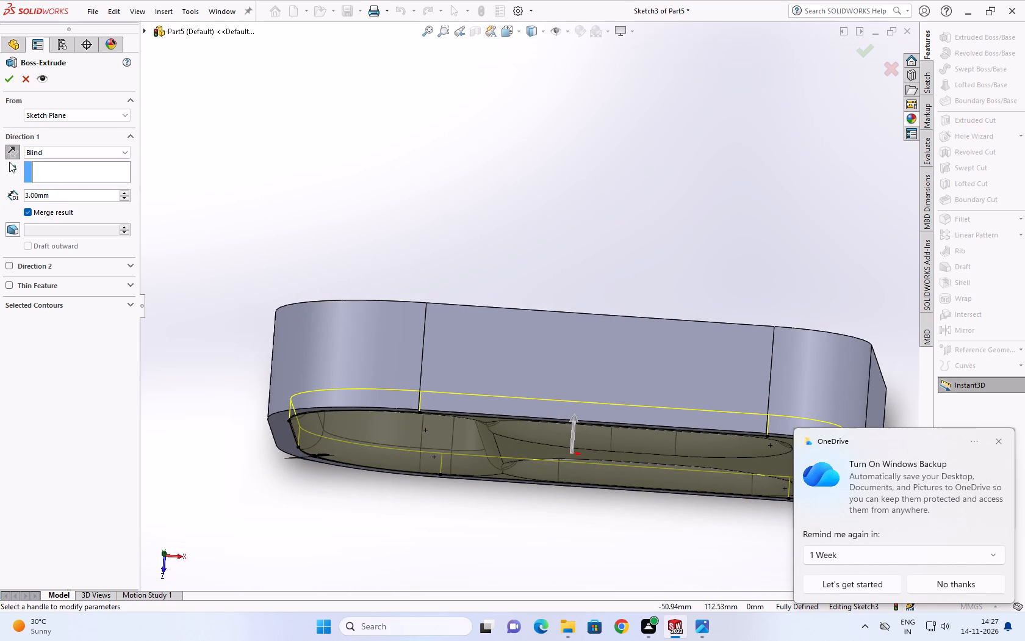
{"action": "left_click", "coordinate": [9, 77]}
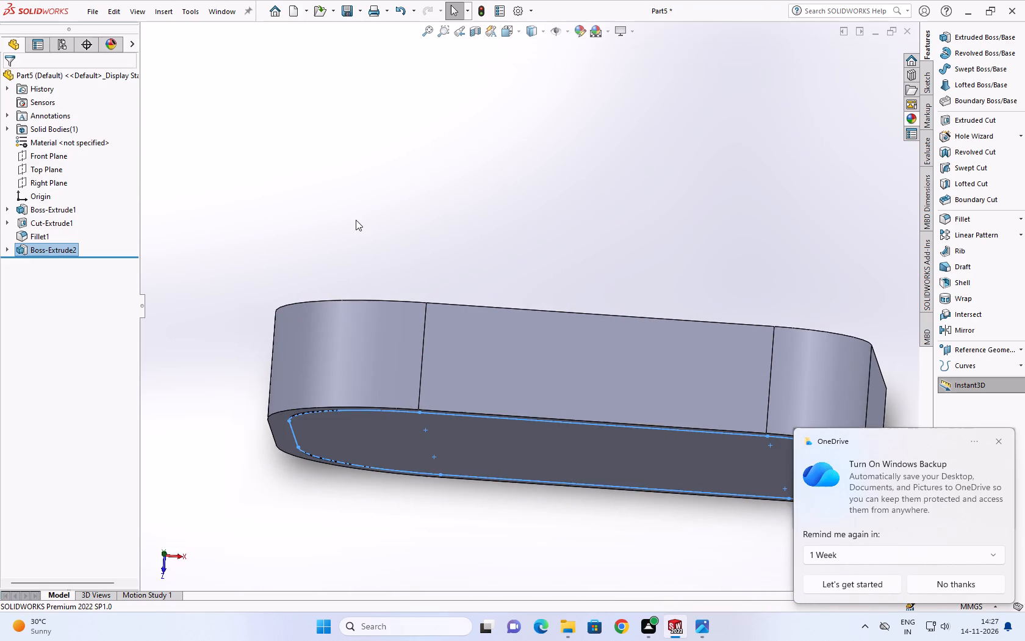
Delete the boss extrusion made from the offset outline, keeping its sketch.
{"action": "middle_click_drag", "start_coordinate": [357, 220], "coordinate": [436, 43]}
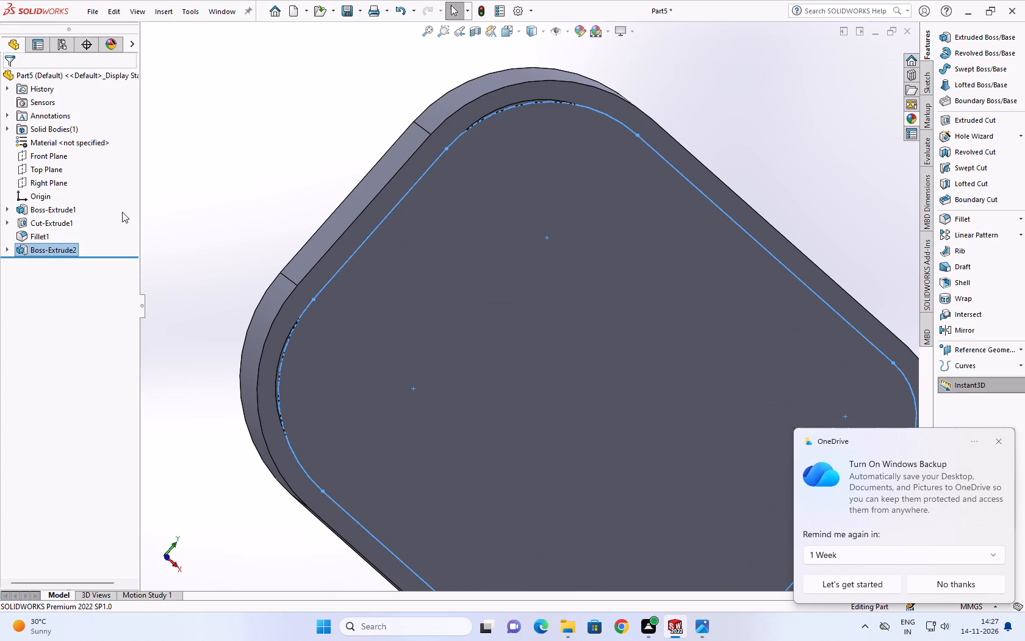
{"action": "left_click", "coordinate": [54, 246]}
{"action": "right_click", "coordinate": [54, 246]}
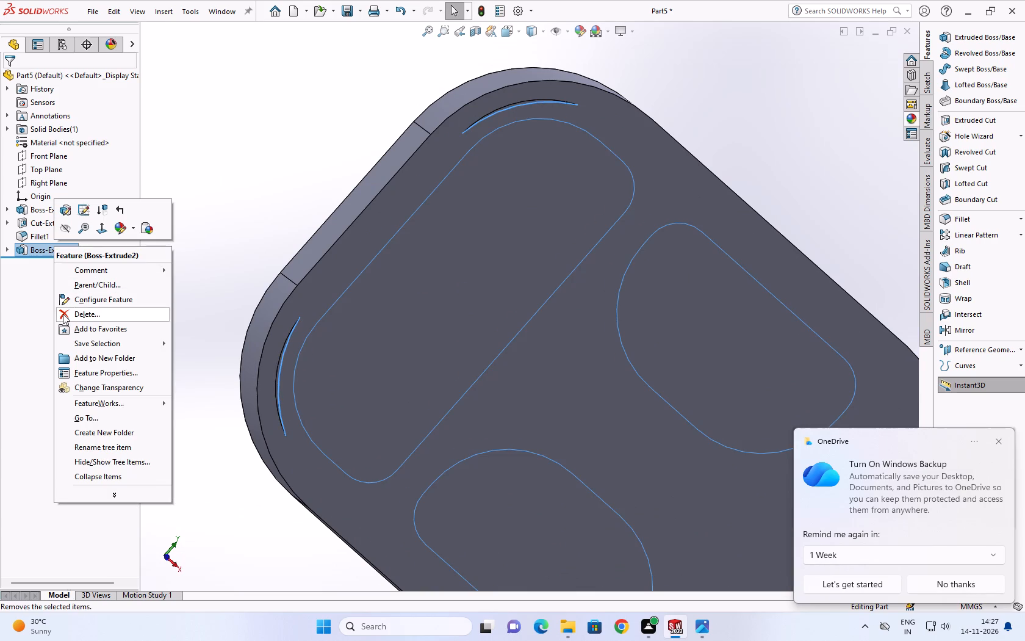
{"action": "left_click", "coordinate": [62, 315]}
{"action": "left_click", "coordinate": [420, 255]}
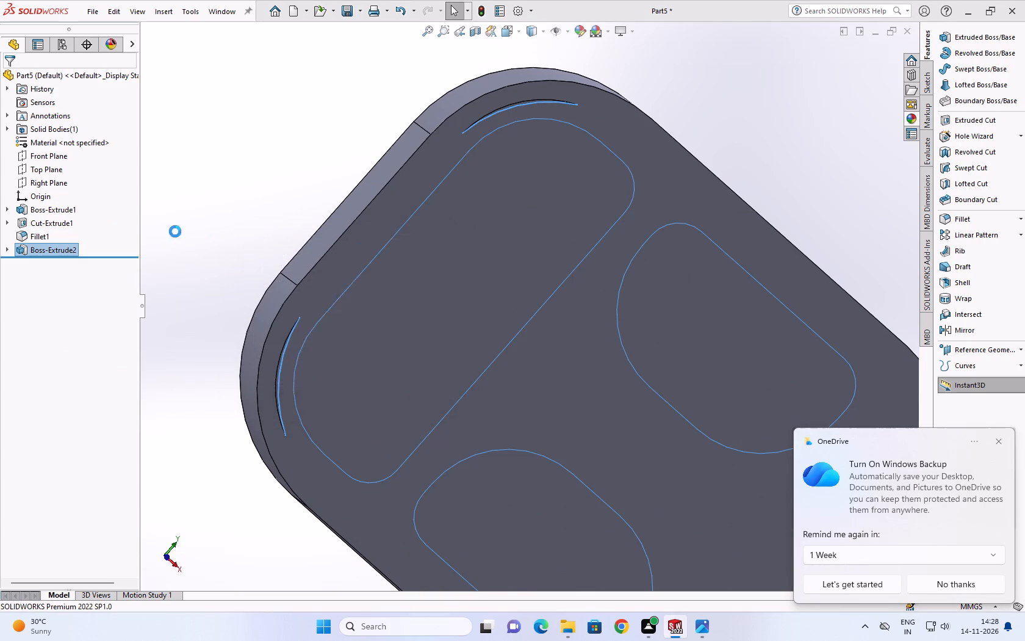
Cut the inset outline 3 mm deep into the front face with a blind Extruded Cut.
{"action": "left_click", "coordinate": [18, 250]}
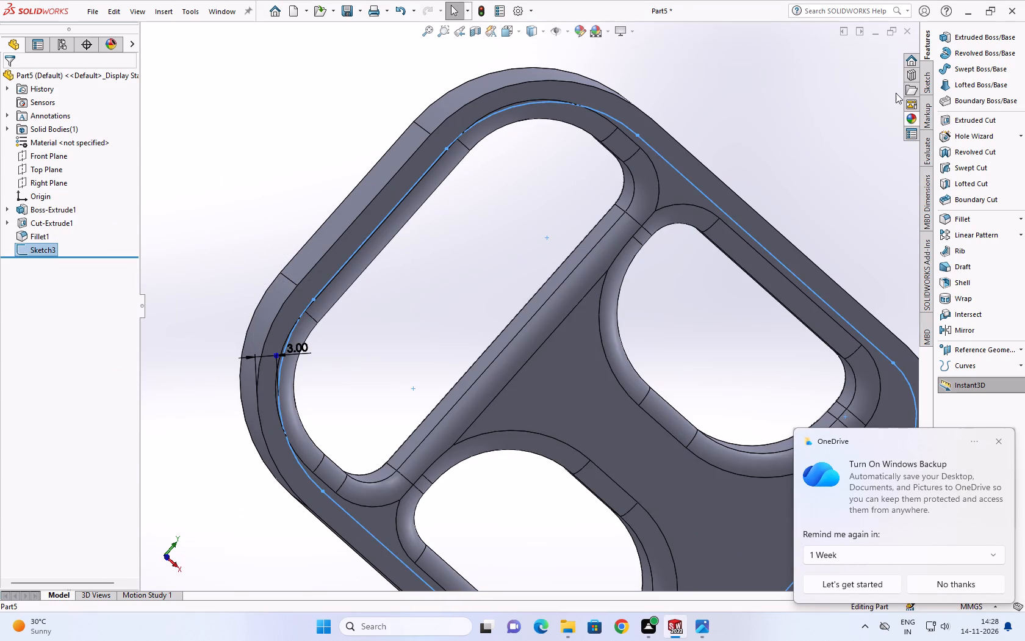
{"action": "left_click", "coordinate": [973, 116]}
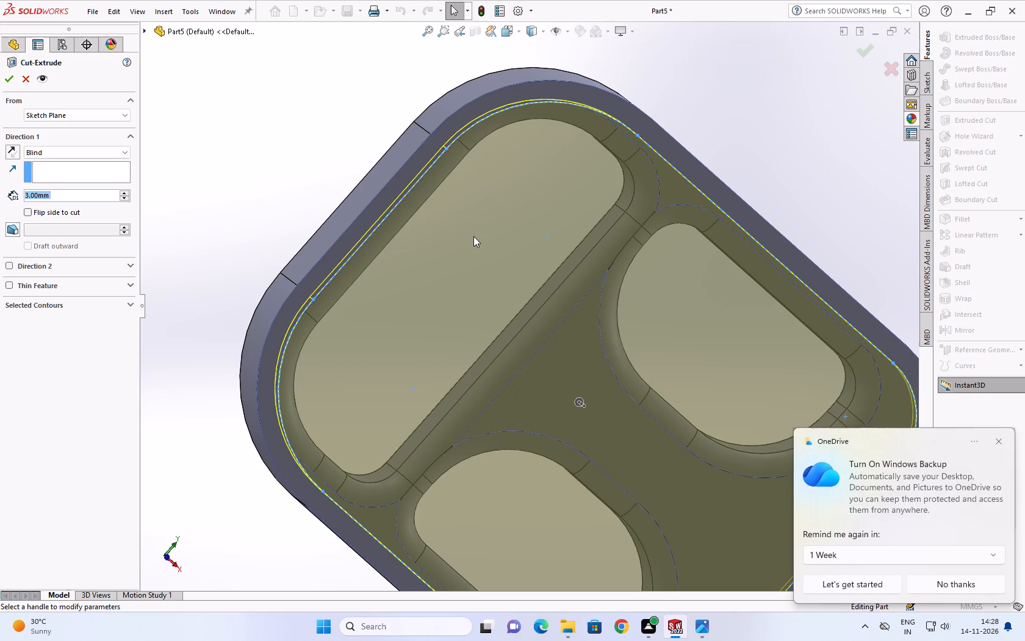
{"action": "left_click", "coordinate": [7, 80]}
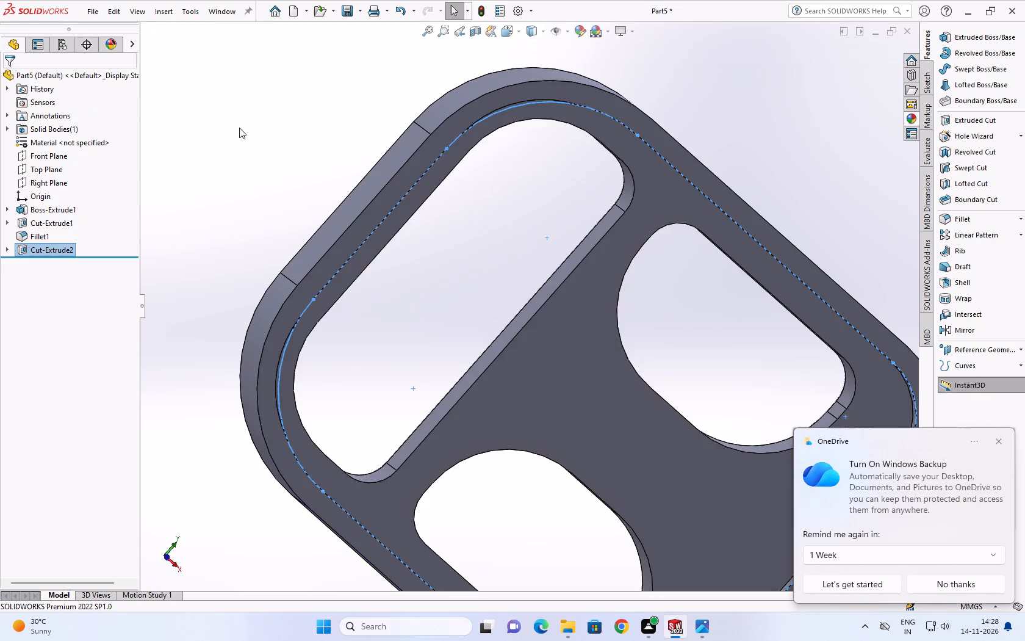
Delete the fillet feature on the rims of the three windows.
{"action": "middle_click_drag", "start_coordinate": [470, 135], "coordinate": [373, 286]}
{"action": "scroll", "coordinate": [453, 237], "scroll_direction": "up", "scroll_amount": 2}
{"action": "scroll", "coordinate": [468, 215], "scroll_direction": "down", "scroll_amount": 3}
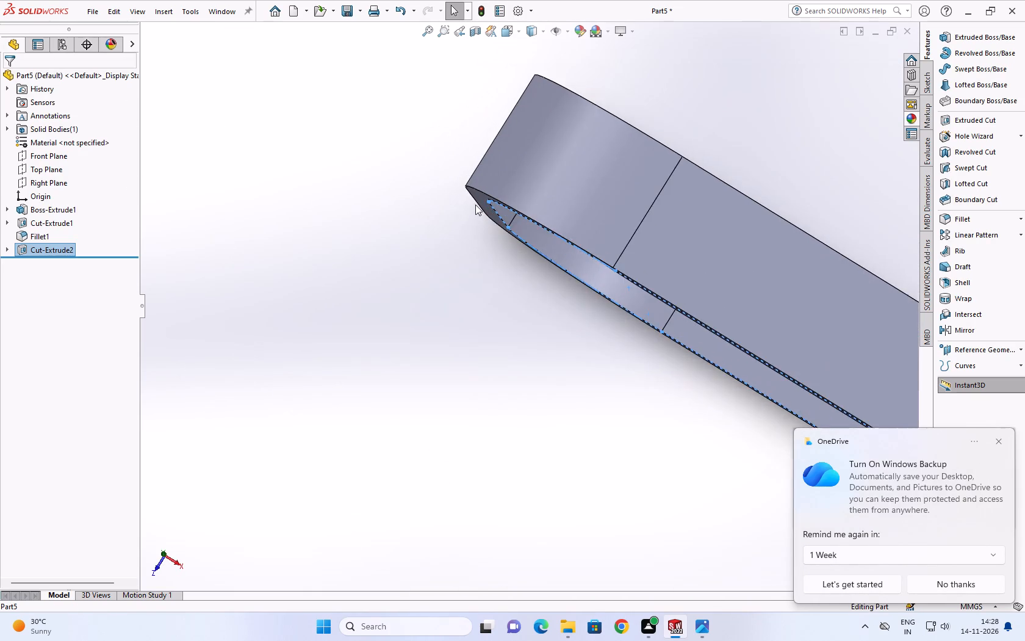
{"action": "middle_click_drag", "start_coordinate": [478, 194], "coordinate": [403, 256]}
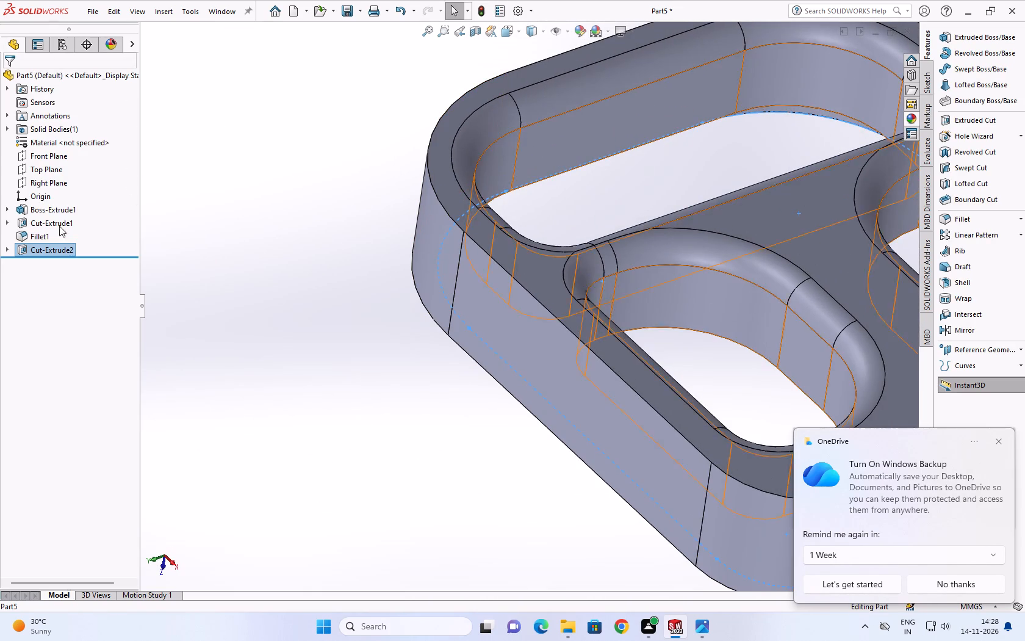
{"action": "left_click", "coordinate": [4, 246]}
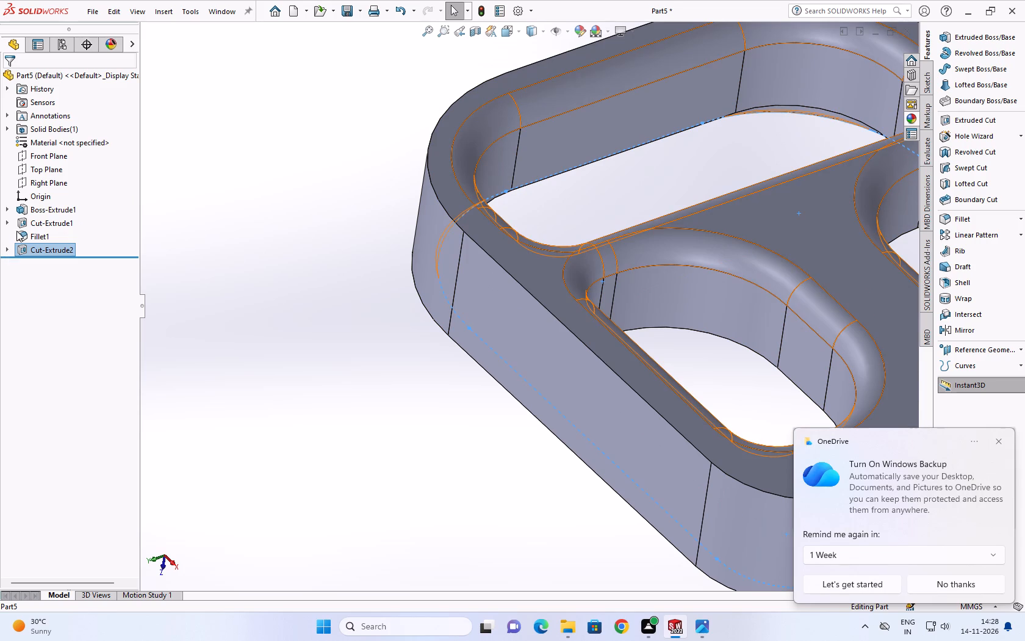
{"action": "left_click", "coordinate": [19, 231]}
{"action": "right_click", "coordinate": [19, 231]}
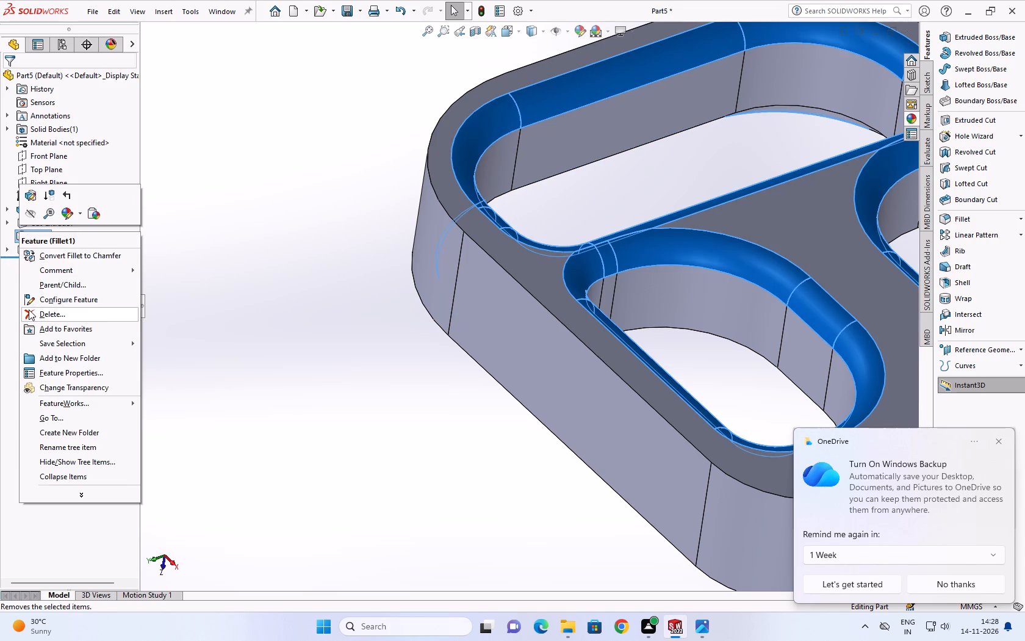
{"action": "left_click", "coordinate": [29, 310]}
{"action": "left_click", "coordinate": [417, 255]}
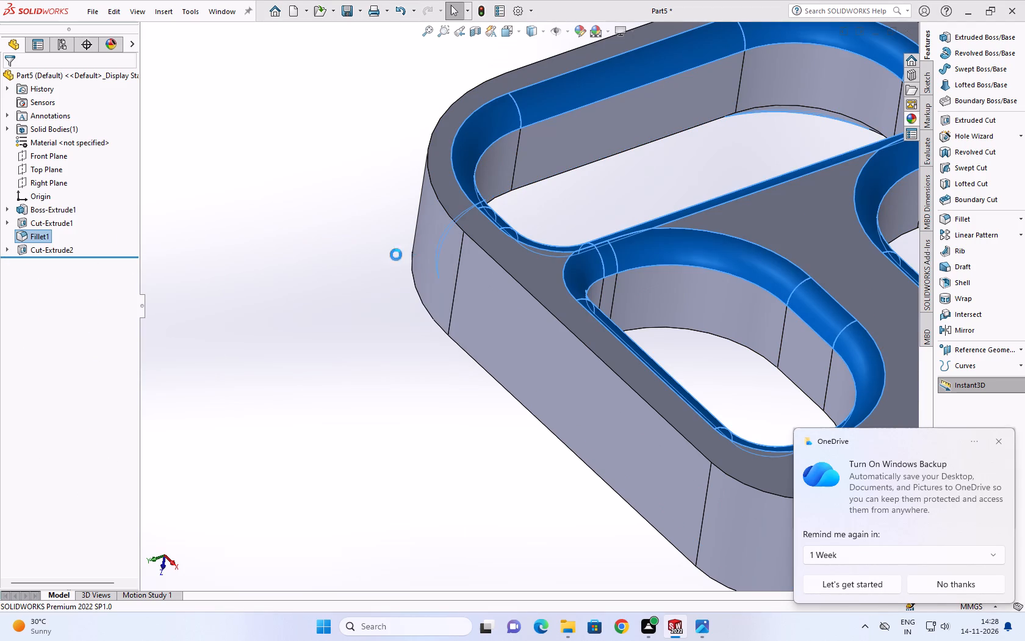
Cut the existing inset outline 3 mm deep into the opposite face, starting from that face with the blind direction reversed.
{"action": "left_click", "coordinate": [9, 234]}
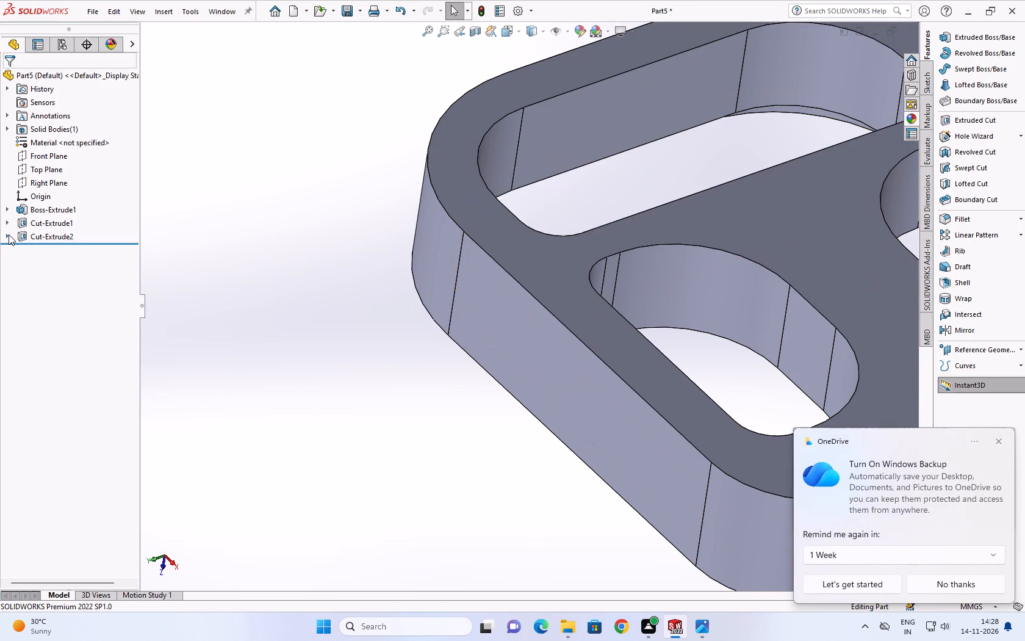
{"action": "left_click", "coordinate": [38, 247]}
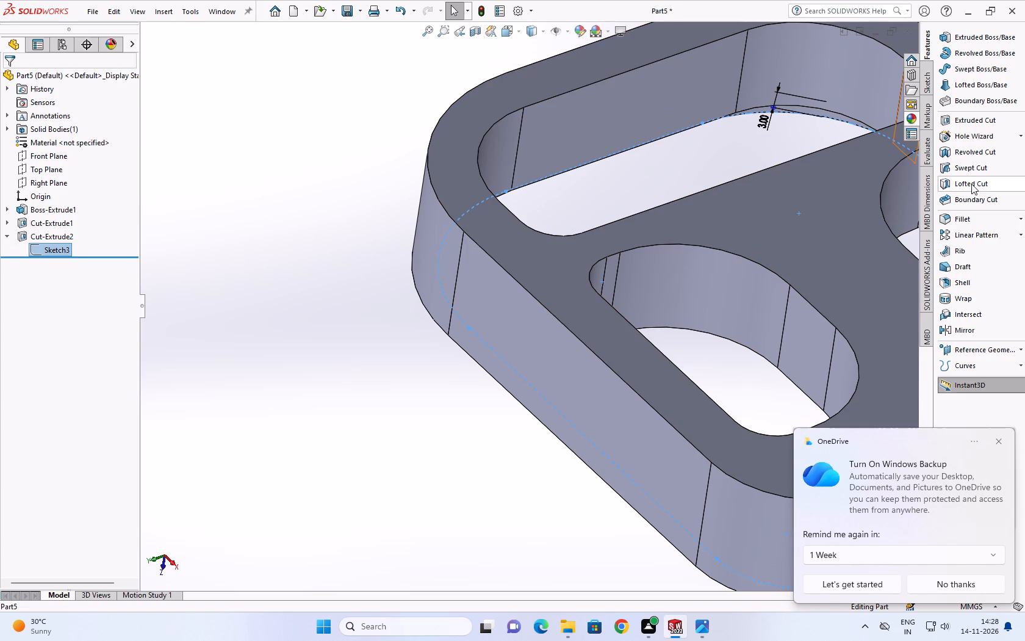
{"action": "left_click", "coordinate": [975, 121]}
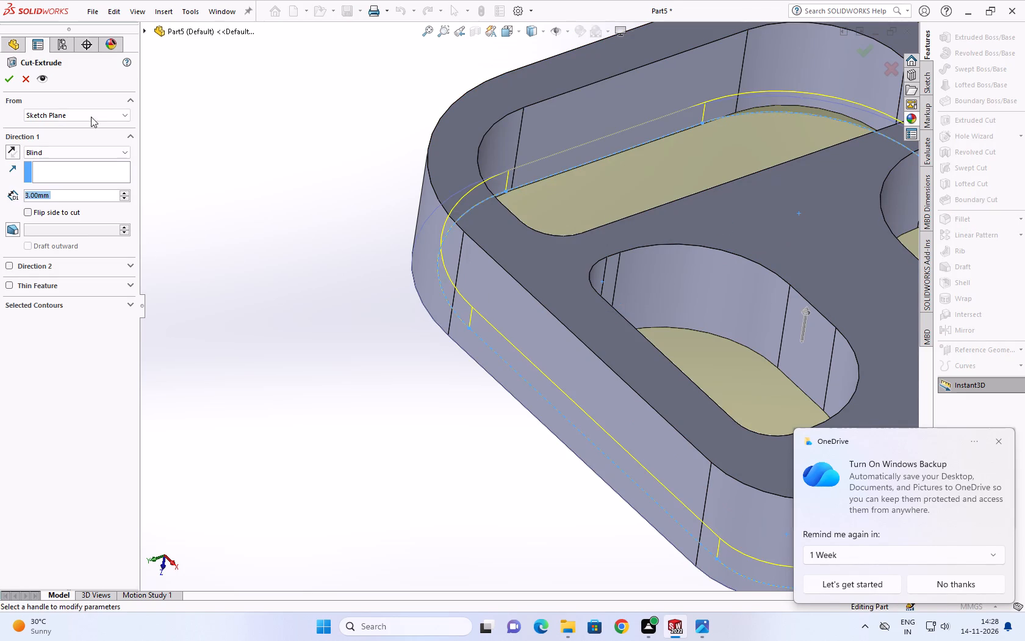
{"action": "left_click", "coordinate": [74, 115]}
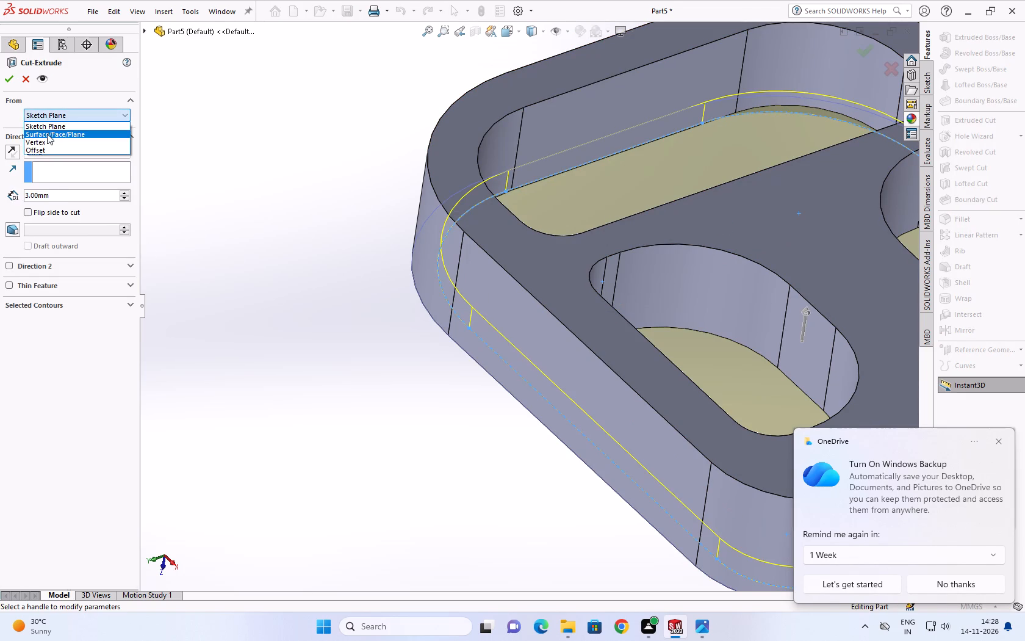
{"action": "left_click", "coordinate": [45, 130]}
{"action": "left_click", "coordinate": [752, 208]}
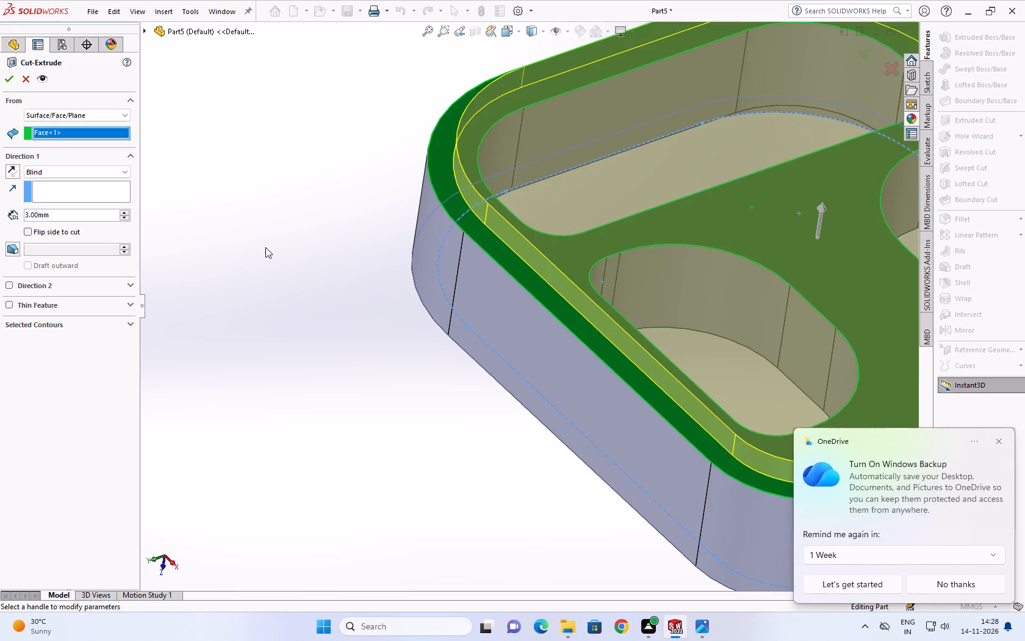
{"action": "left_click", "coordinate": [10, 168]}
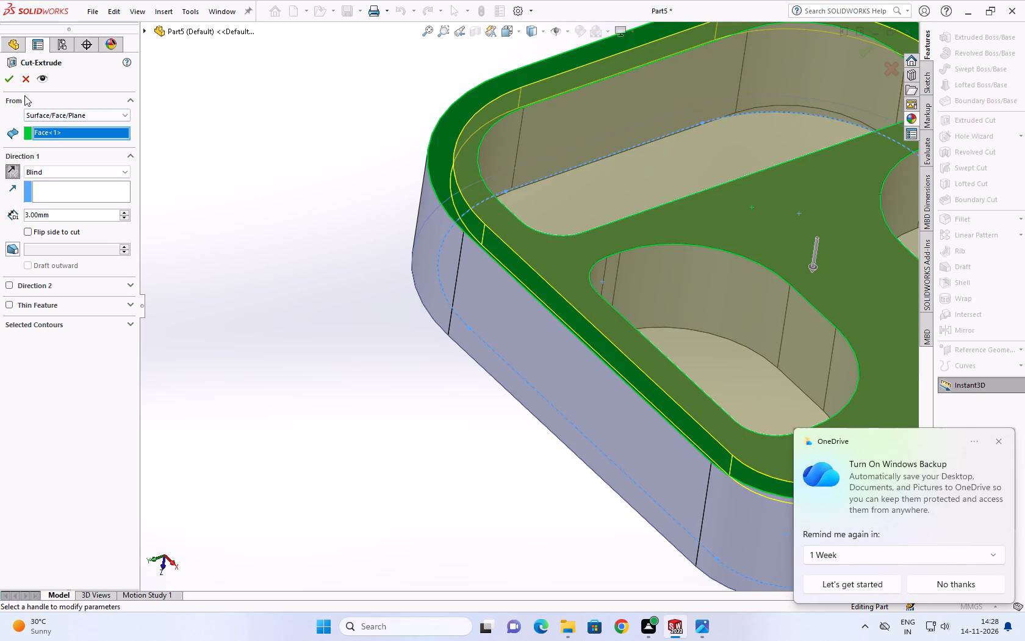
{"action": "left_click", "coordinate": [3, 77]}
{"action": "left_click", "coordinate": [379, 226]}
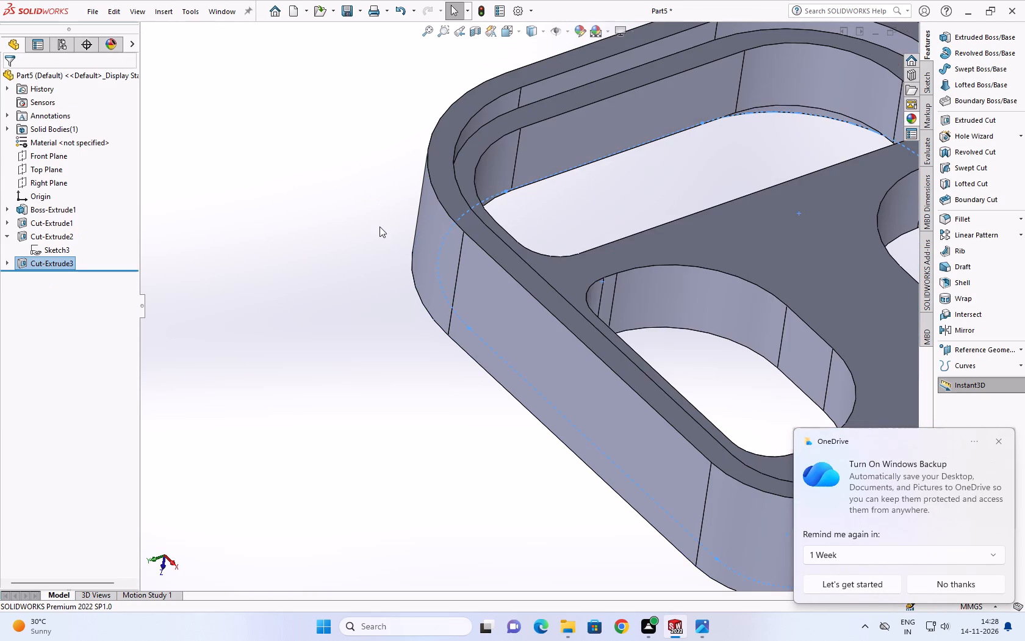
Fillet the edges where the floor meets the wall in both recesses with a 3 mm radius.
{"action": "middle_click_drag", "start_coordinate": [381, 226], "coordinate": [457, 0]}
{"action": "scroll", "coordinate": [457, 0], "scroll_direction": "up", "scroll_amount": 3}
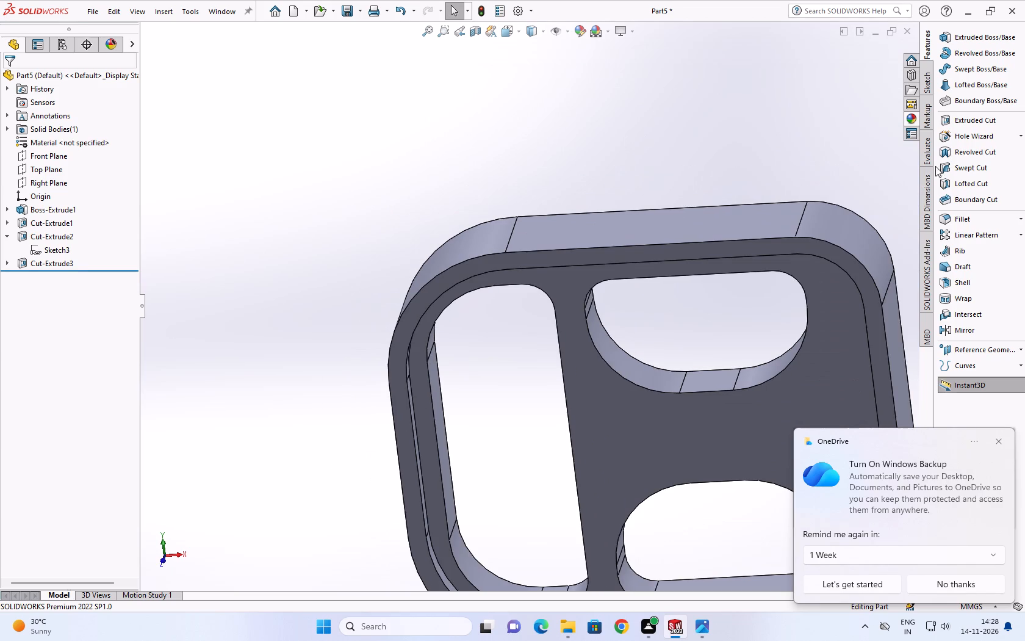
{"action": "left_click", "coordinate": [973, 220]}
{"action": "scroll", "coordinate": [520, 420], "scroll_direction": "down", "scroll_amount": 3}
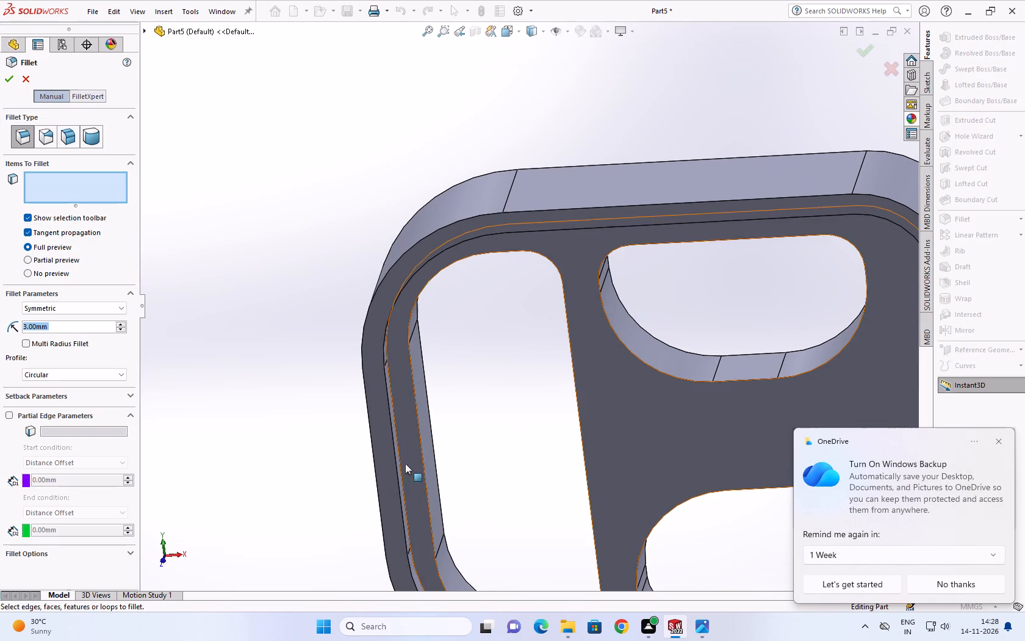
{"action": "left_click", "coordinate": [400, 473]}
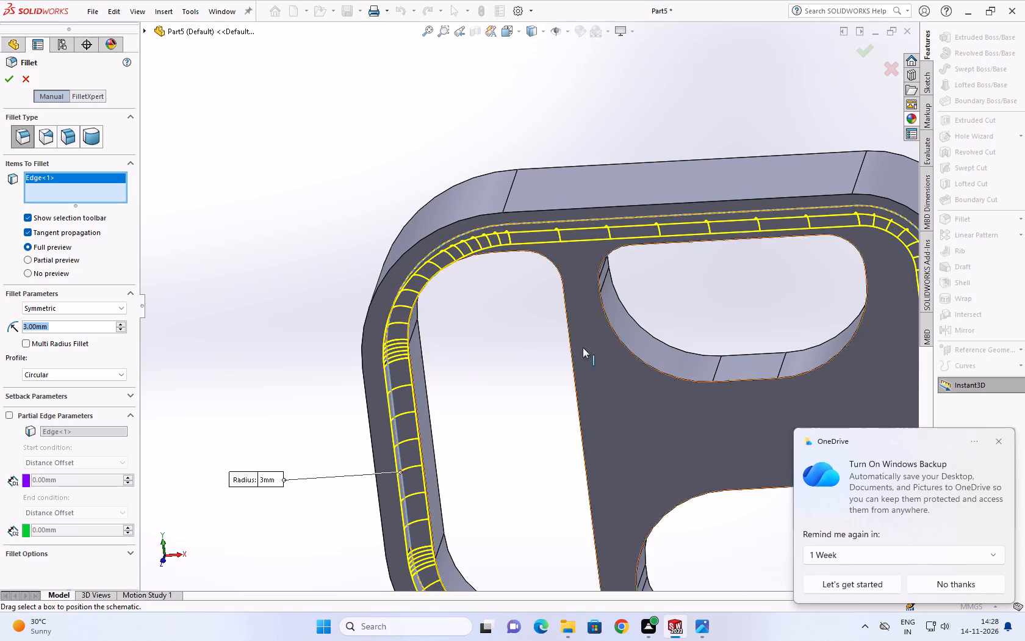
{"action": "middle_click_drag", "start_coordinate": [582, 338], "coordinate": [528, 0]}
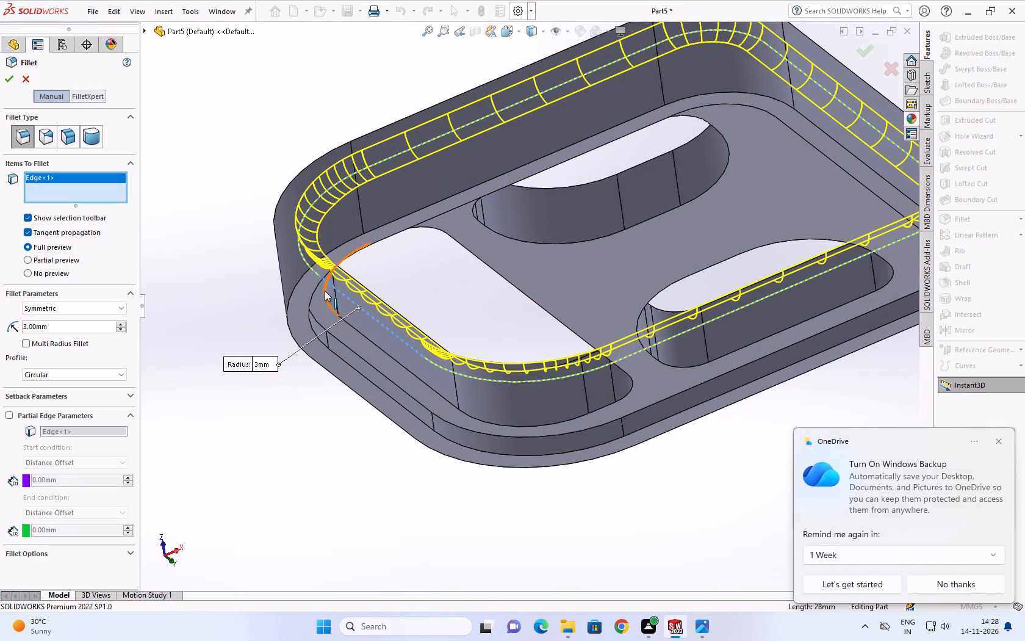
{"action": "left_click", "coordinate": [312, 324]}
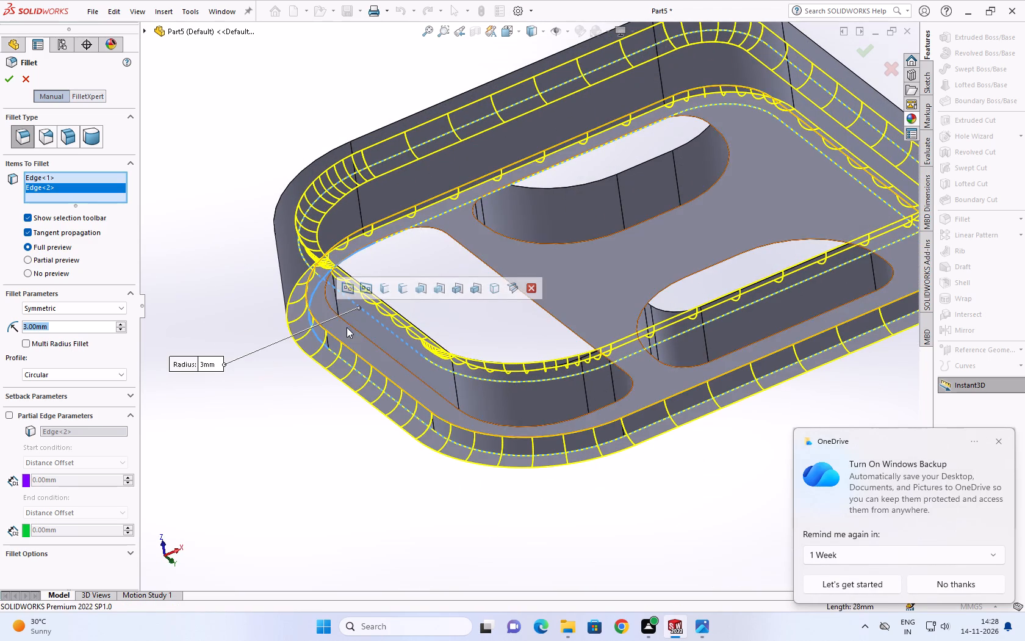
{"action": "left_click", "coordinate": [7, 77]}
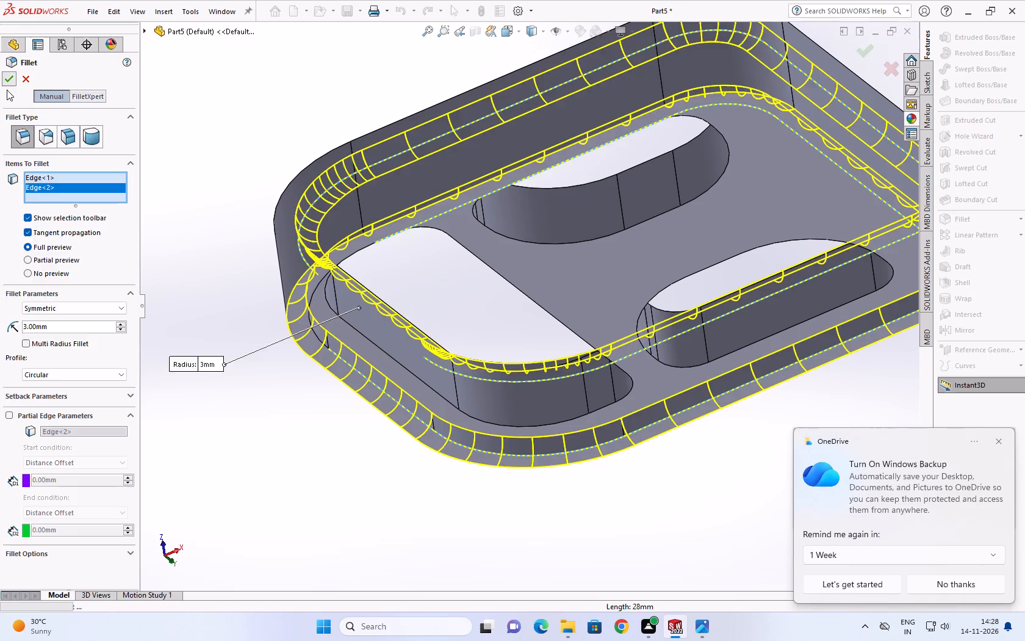
Fillet the rims of all three windows on both recess floors with a symmetric 3 mm radius.
{"action": "middle_click_drag", "start_coordinate": [497, 334], "coordinate": [508, 231]}
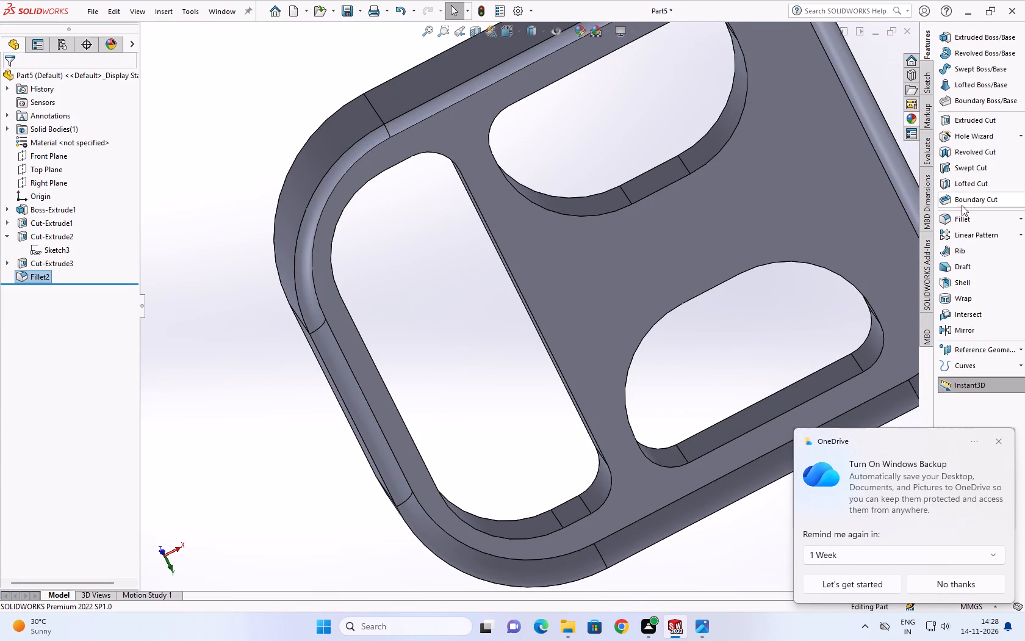
{"action": "left_click", "coordinate": [960, 212]}
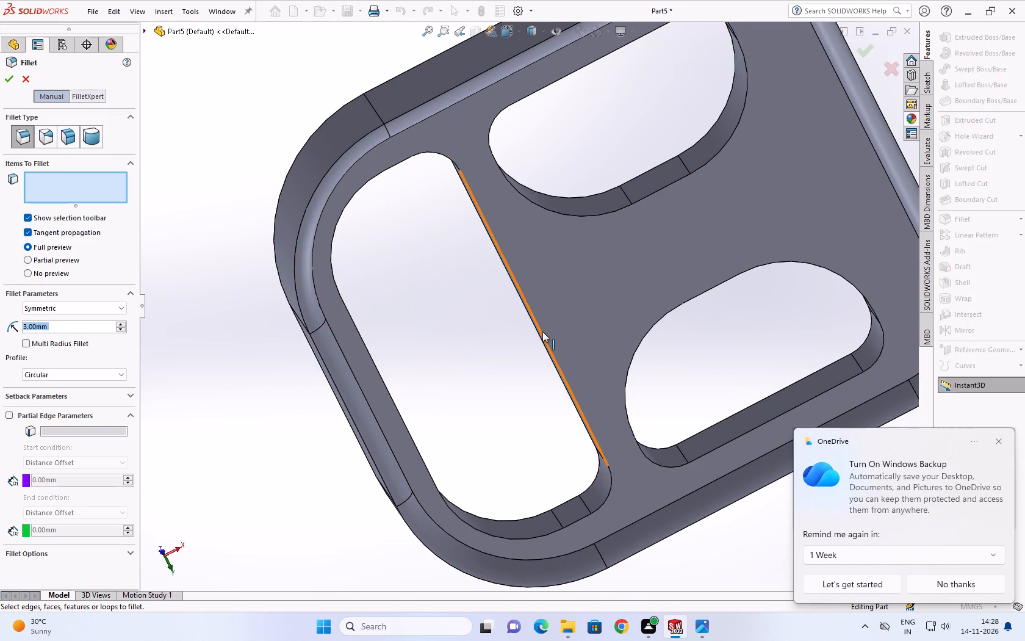
{"action": "left_click", "coordinate": [543, 331]}
{"action": "left_click", "coordinate": [543, 336]}
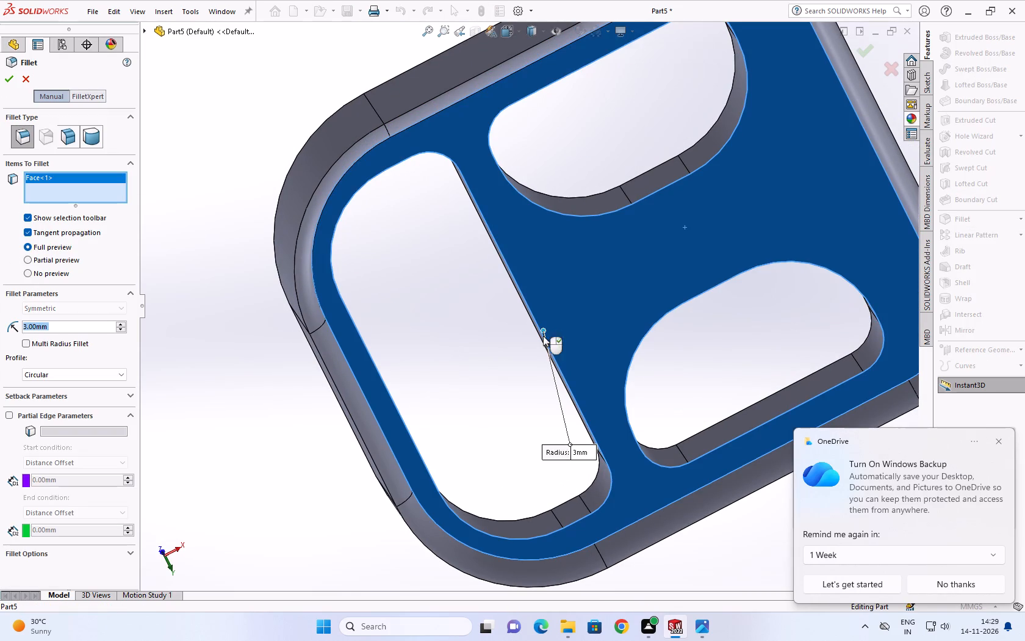
{"action": "left_click", "coordinate": [41, 176]}
{"action": "right_click", "coordinate": [41, 176]}
{"action": "left_click", "coordinate": [68, 197]}
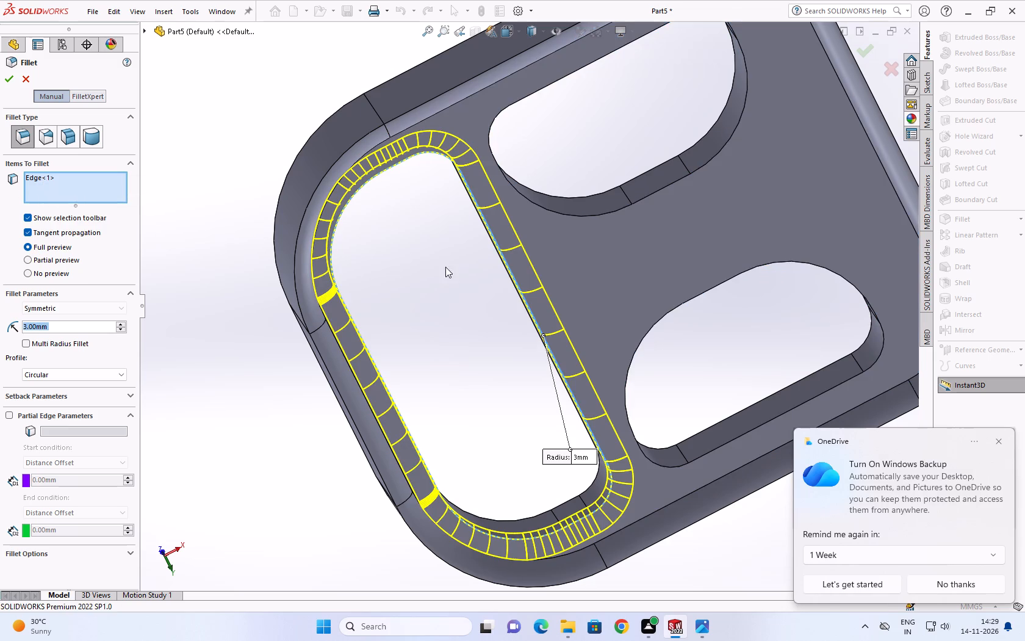
{"action": "left_click", "coordinate": [692, 300]}
{"action": "left_click", "coordinate": [577, 217]}
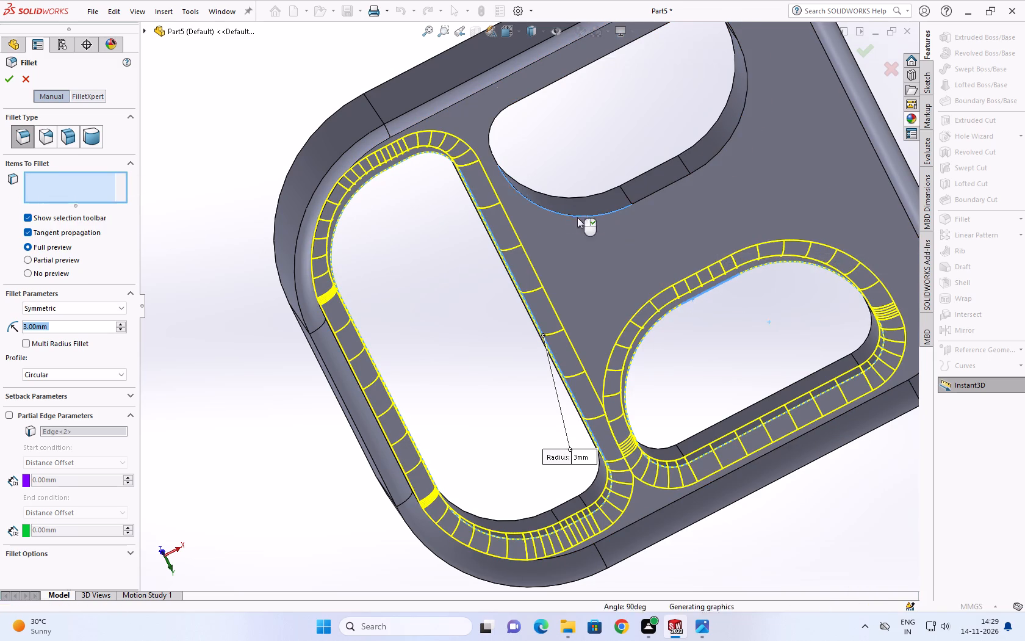
{"action": "middle_click_drag", "start_coordinate": [578, 217], "coordinate": [777, 427]}
{"action": "scroll", "coordinate": [664, 280], "scroll_direction": "down", "scroll_amount": 2}
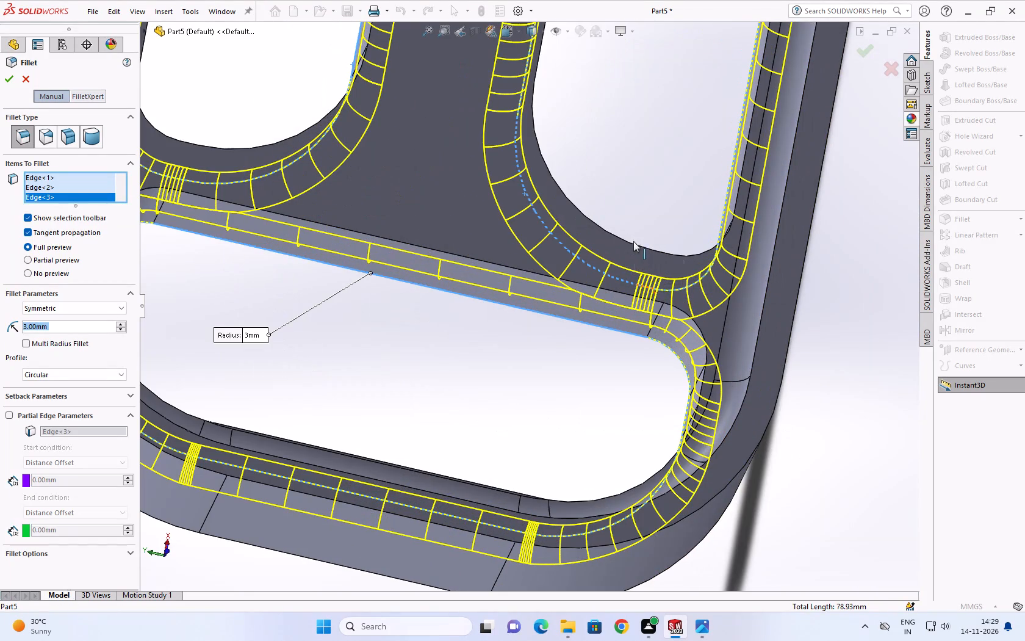
{"action": "left_click", "coordinate": [626, 243]}
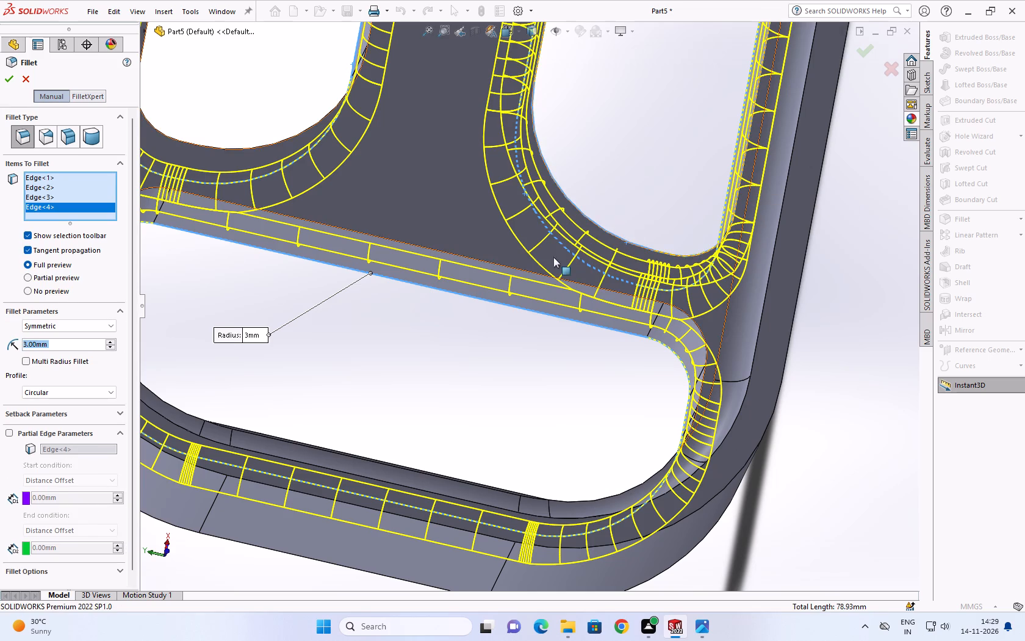
{"action": "left_click", "coordinate": [304, 132]}
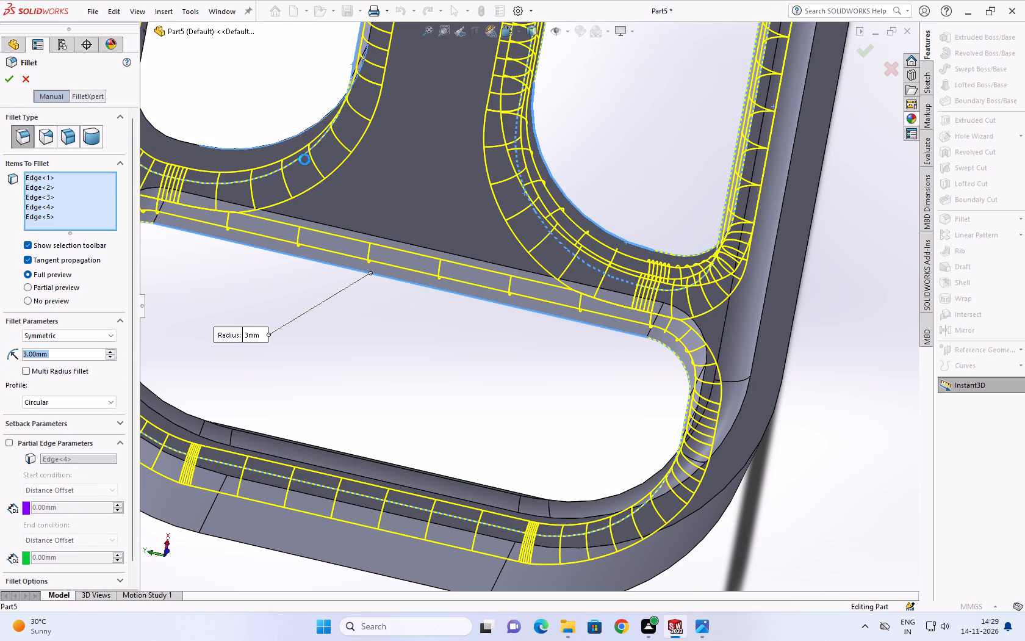
{"action": "left_click", "coordinate": [316, 223]}
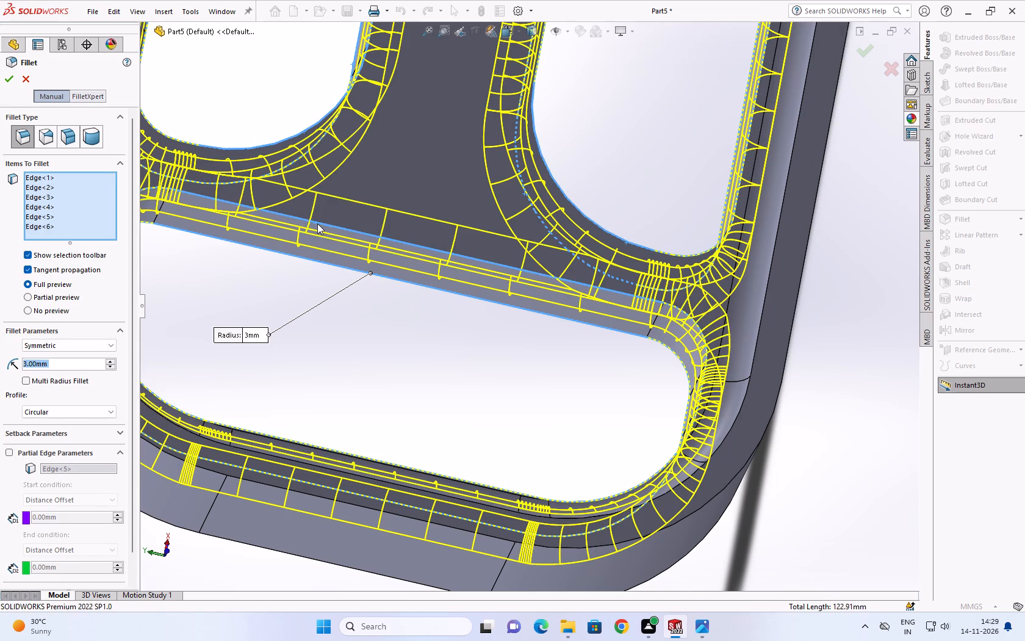
{"action": "middle_click_drag", "start_coordinate": [425, 168], "coordinate": [353, 23]}
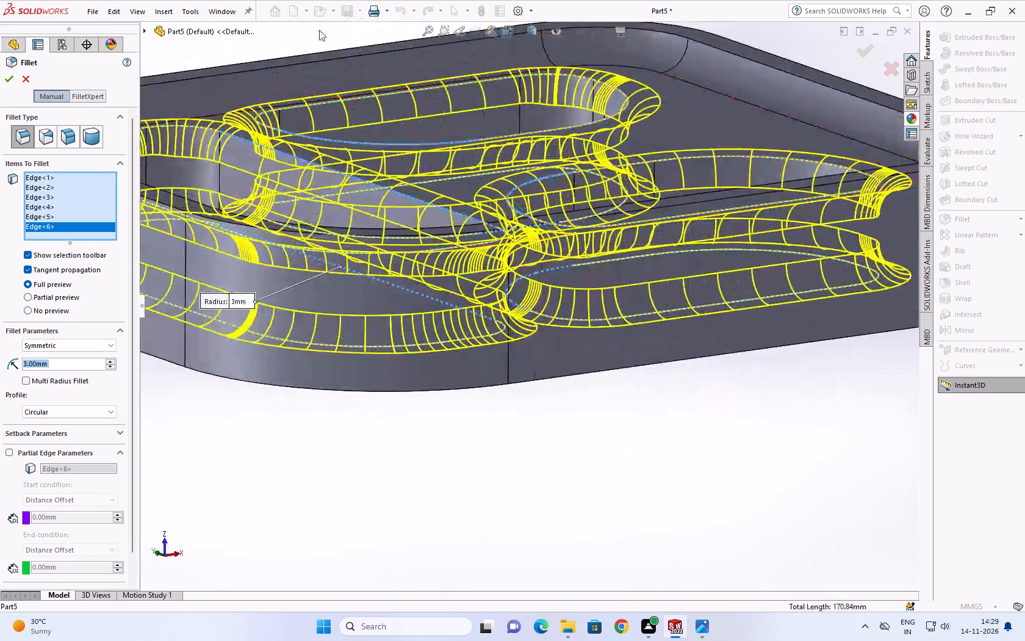
{"action": "left_click", "coordinate": [7, 79]}
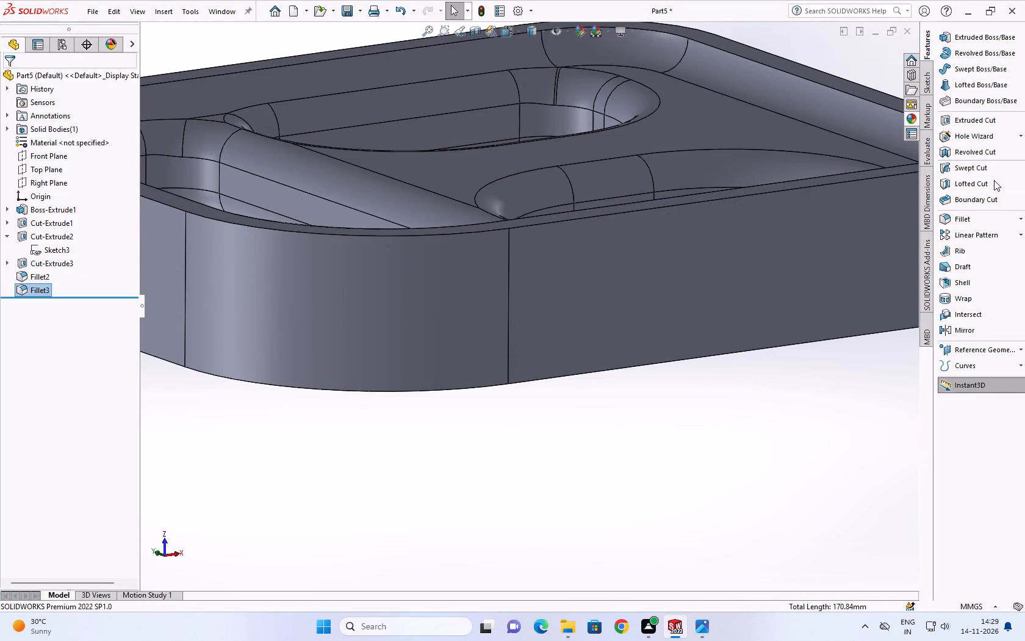
Sketch two origin-centred circles on the buckle's flat side face beside the two smaller windows, with radii of 7.5 mm and about 3.8 mm.
{"action": "scroll", "coordinate": [976, 261], "scroll_direction": "up", "scroll_amount": 5}
{"action": "scroll", "coordinate": [575, 228], "scroll_direction": "up", "scroll_amount": 4}
{"action": "middle_click_drag", "start_coordinate": [569, 197], "coordinate": [514, 416]}
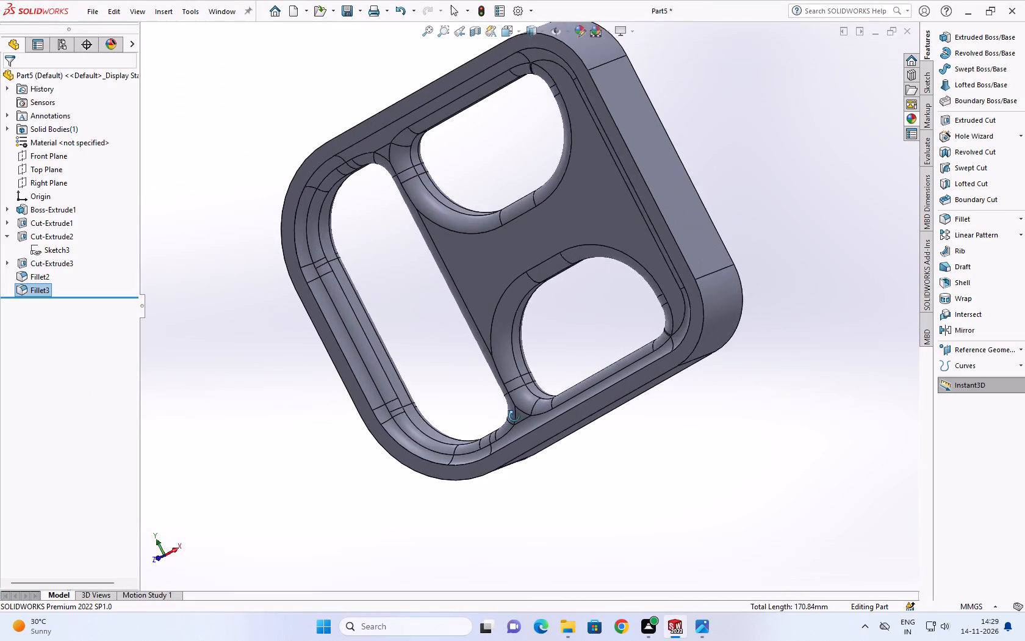
{"action": "middle_click_drag", "start_coordinate": [514, 416], "coordinate": [532, 410]}
{"action": "middle_click_drag", "start_coordinate": [536, 402], "coordinate": [516, 357]}
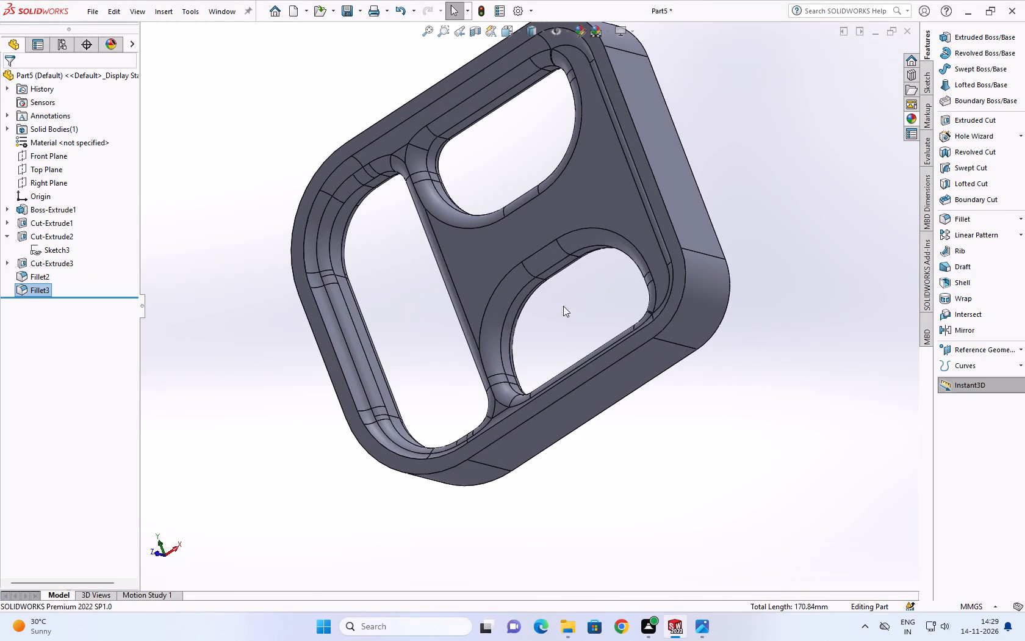
{"action": "left_click", "coordinate": [682, 191]}
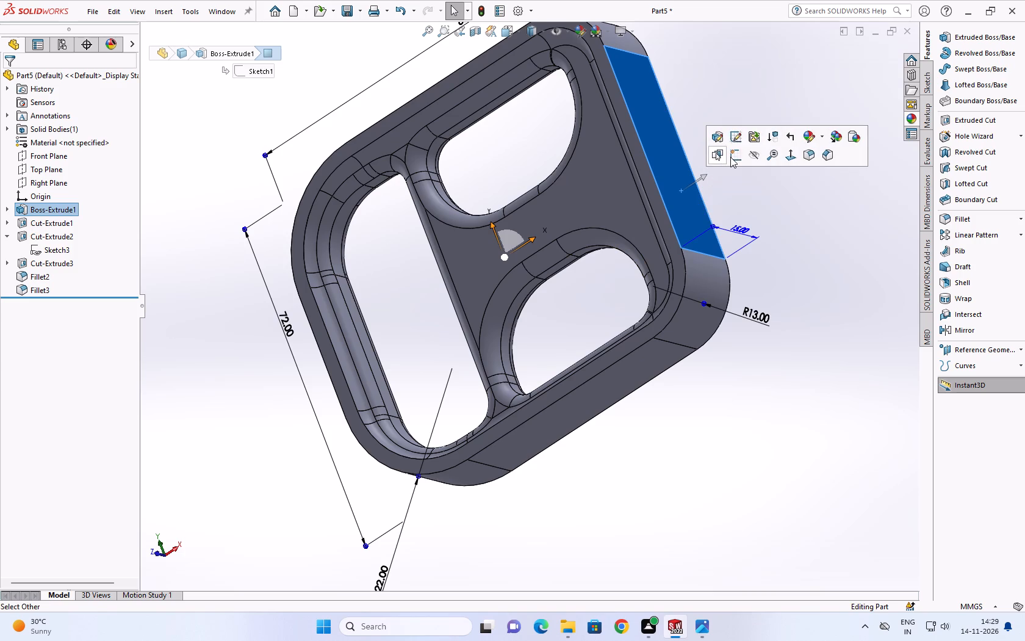
{"action": "left_click", "coordinate": [730, 157]}
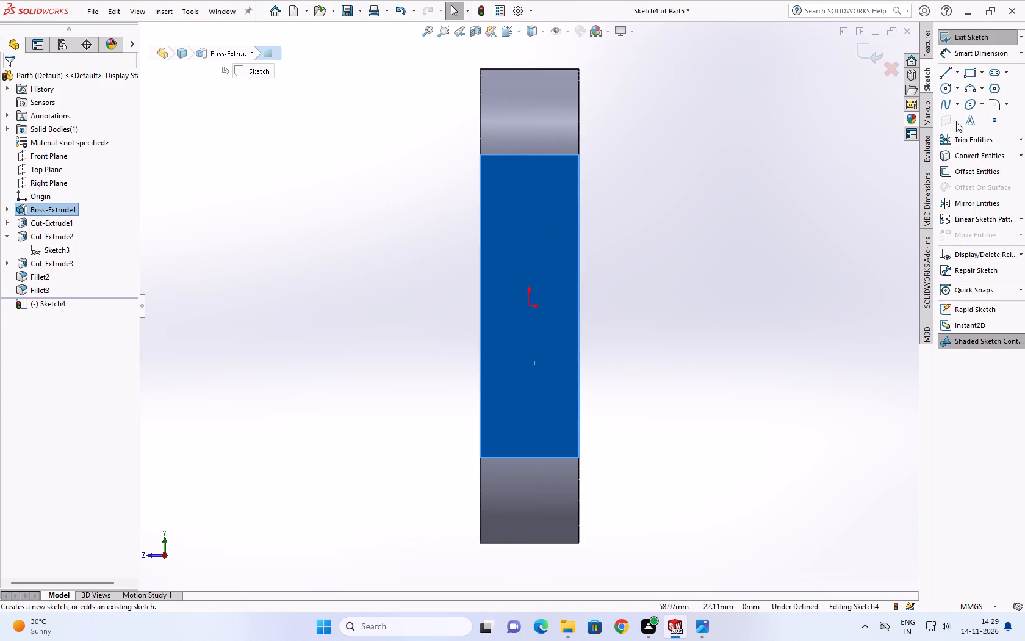
{"action": "left_click", "coordinate": [946, 87]}
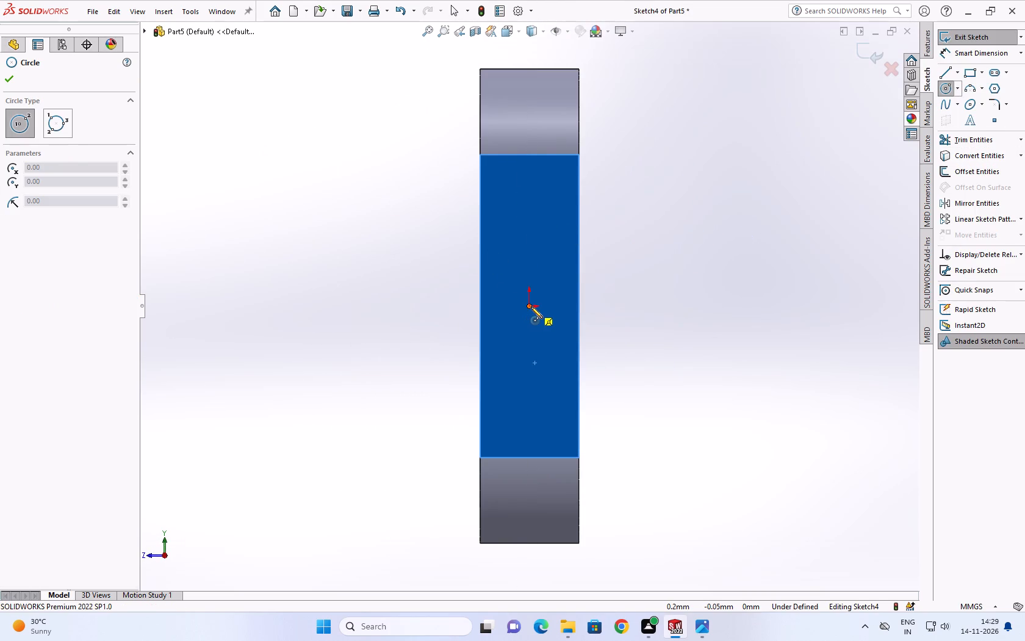
{"action": "left_click", "coordinate": [531, 306]}
{"action": "left_click", "coordinate": [480, 317]}
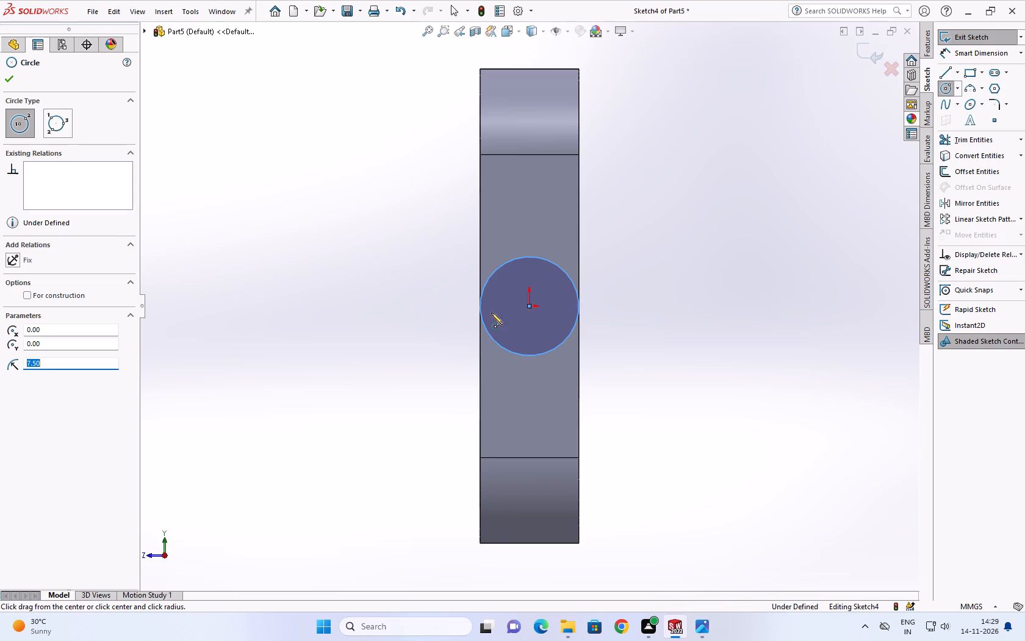
{"action": "left_click", "coordinate": [529, 308]}
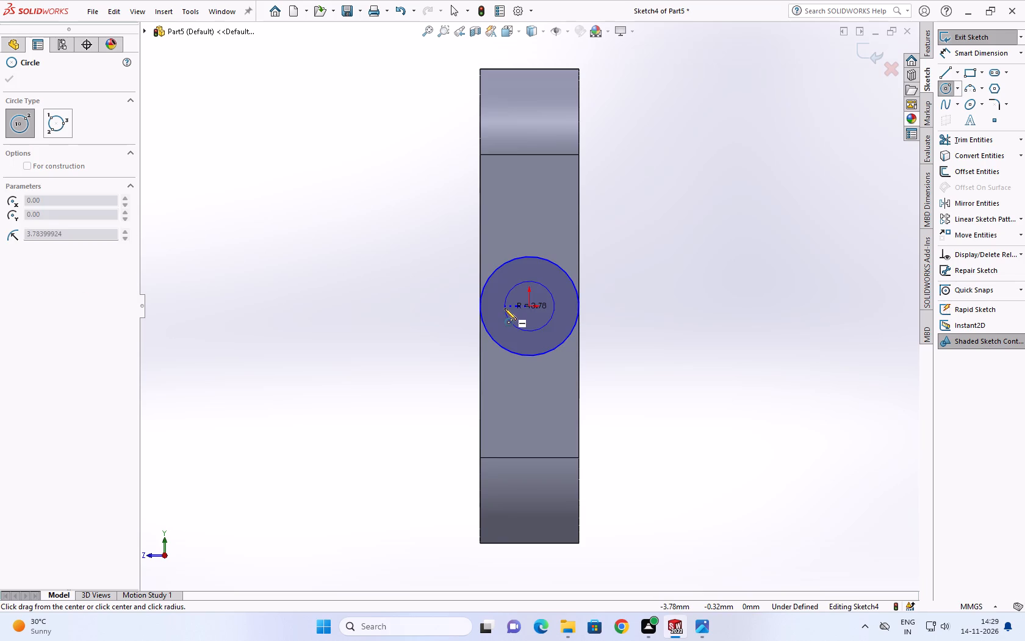
{"action": "left_click", "coordinate": [505, 308]}
Place diameter dimensions on the outer and inner circles of the side-face sketch.
{"action": "left_click", "coordinate": [973, 54]}
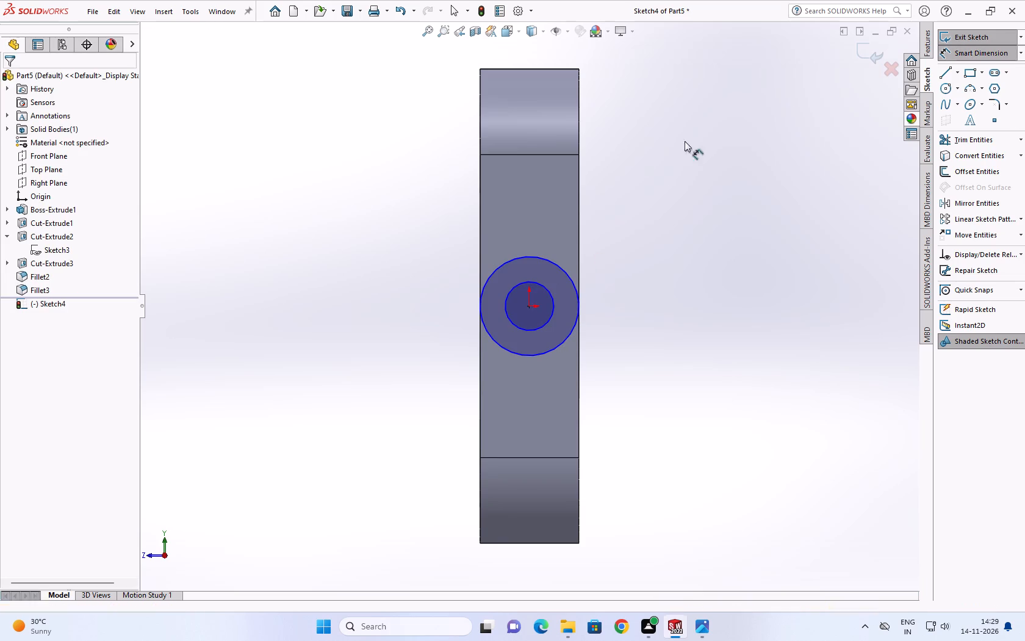
{"action": "left_click", "coordinate": [563, 265]}
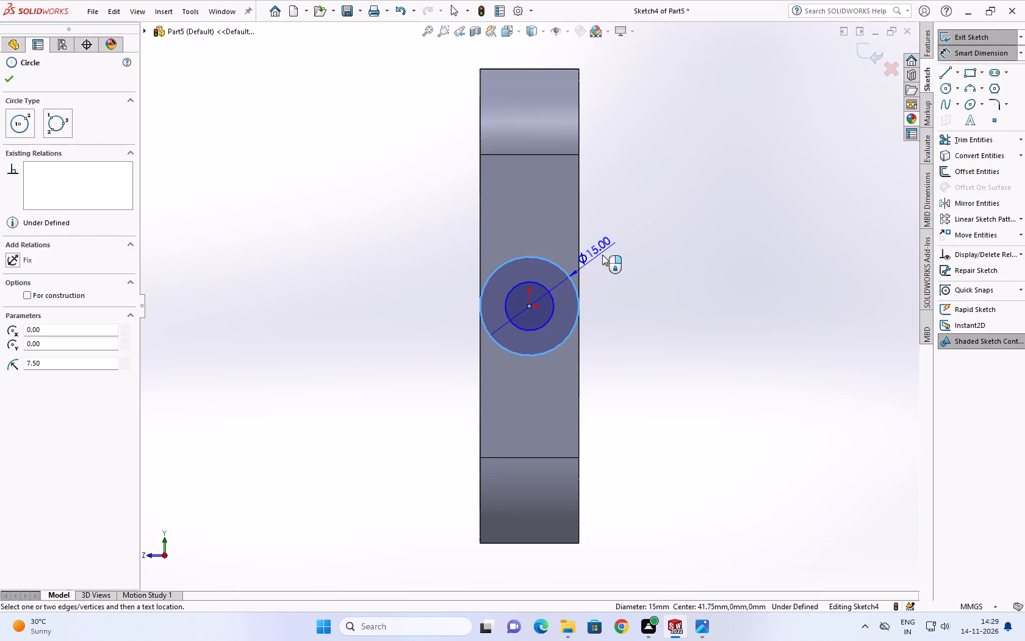
{"action": "left_click", "coordinate": [603, 254]}
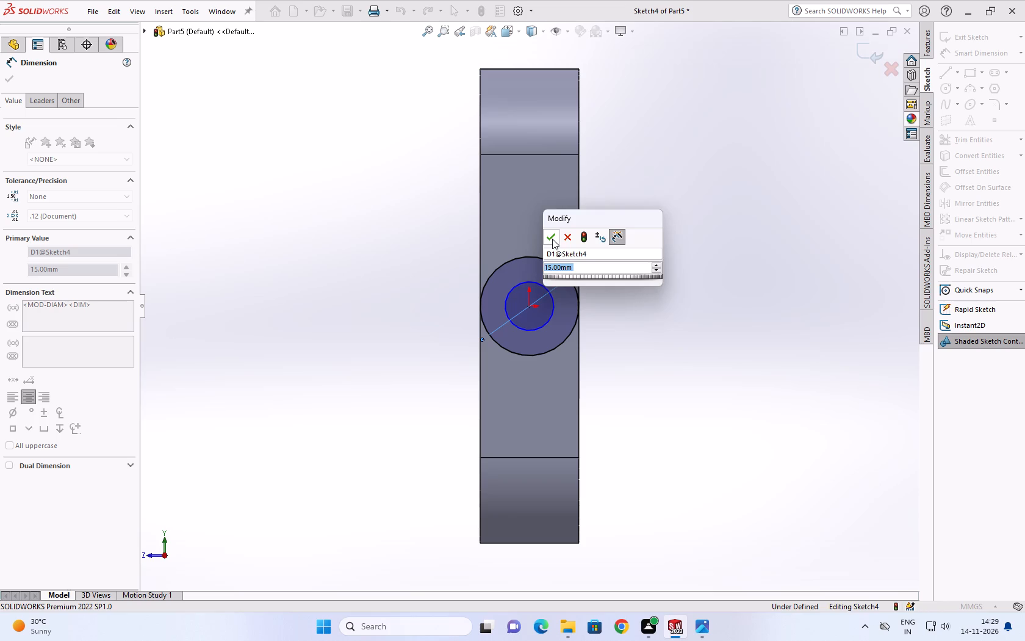
{"action": "left_click", "coordinate": [552, 239]}
{"action": "left_click", "coordinate": [545, 287]}
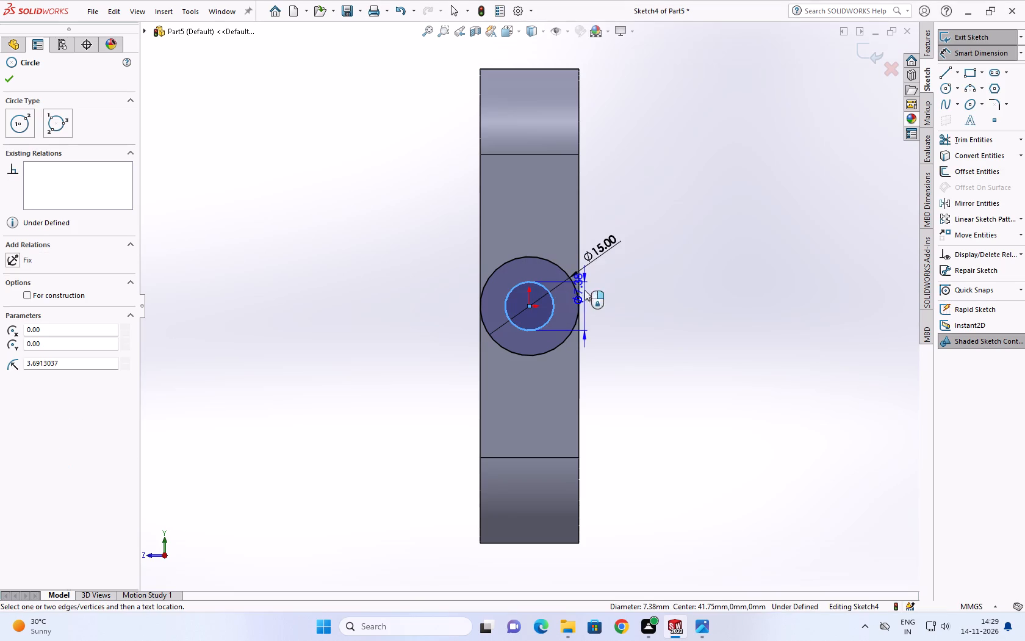
{"action": "left_click", "coordinate": [608, 292]}
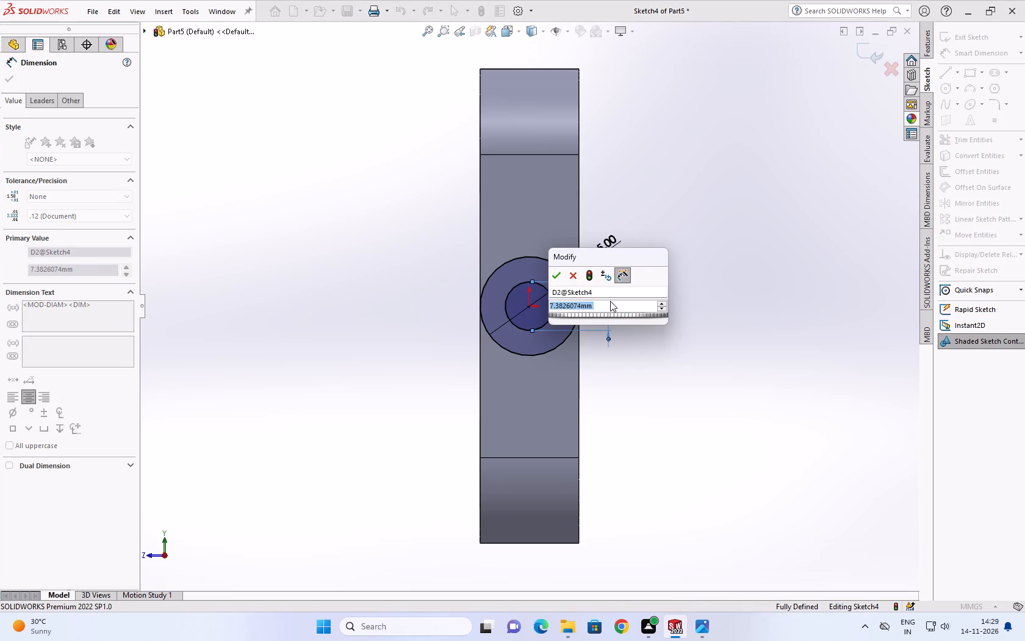
Examine the Practice Problem 10.9A drawing for the two diameters of the round feature on the buckle's side.
{"action": "left_click", "coordinate": [709, 631]}
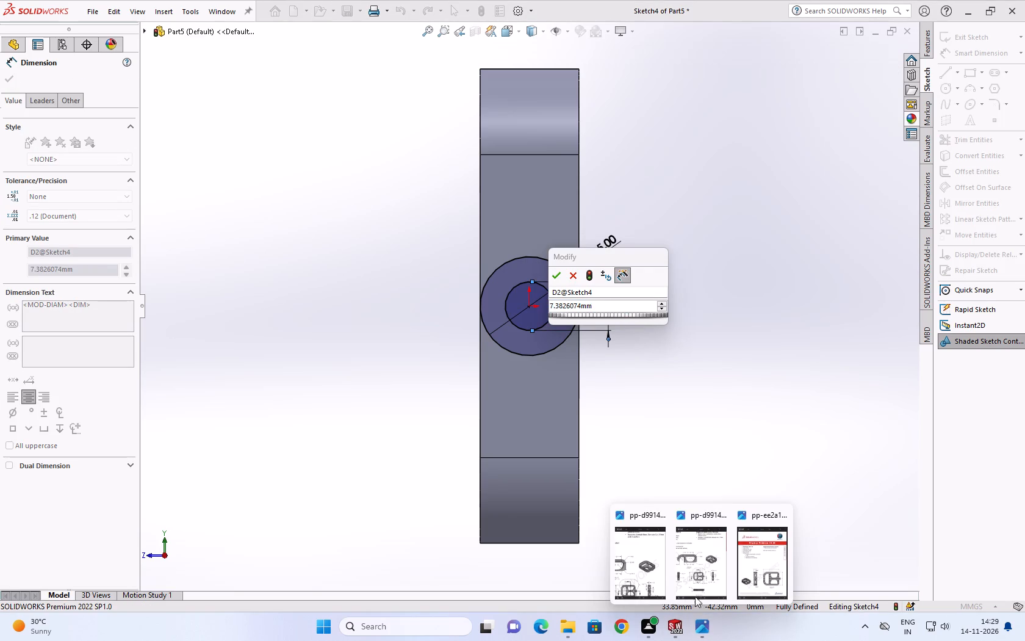
{"action": "left_click", "coordinate": [679, 571]}
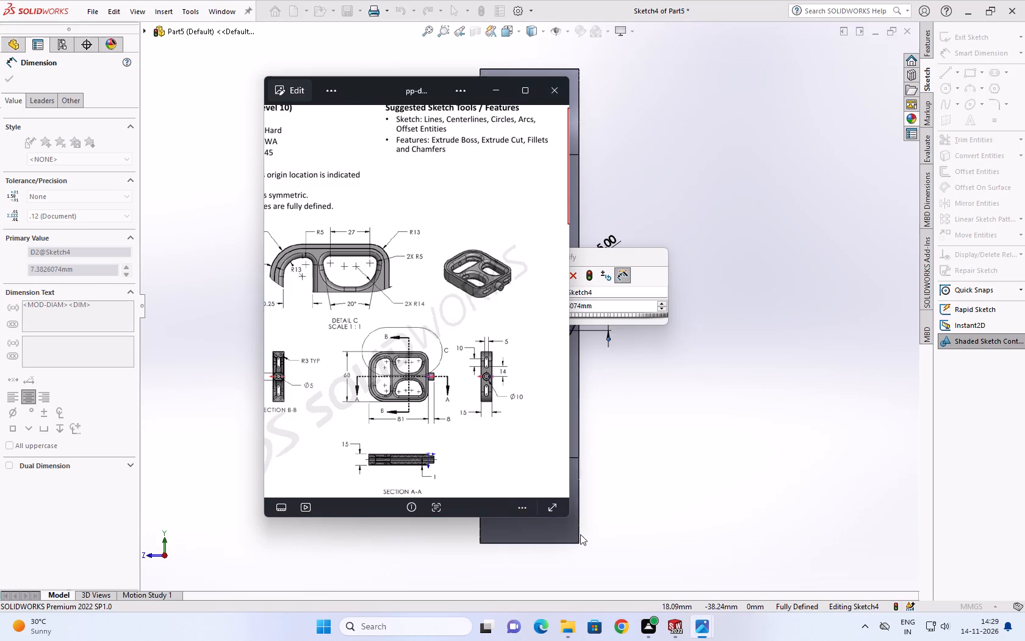
{"action": "scroll", "coordinate": [455, 369], "scroll_direction": "up", "scroll_amount": 11}
{"action": "scroll", "coordinate": [513, 393], "scroll_direction": "up", "scroll_amount": 4}
{"action": "scroll", "coordinate": [538, 339], "scroll_direction": "up", "scroll_amount": 12}
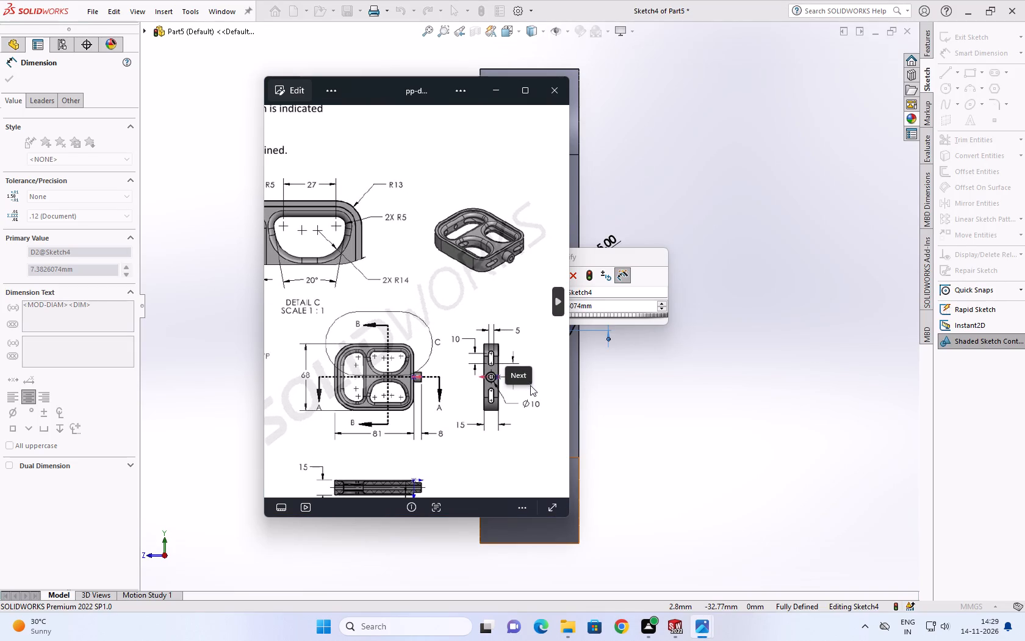
{"action": "scroll", "coordinate": [517, 386], "scroll_direction": "down", "scroll_amount": 6}
{"action": "scroll", "coordinate": [520, 389], "scroll_direction": "up", "scroll_amount": 3}
{"action": "scroll", "coordinate": [470, 399], "scroll_direction": "down", "scroll_amount": 5}
{"action": "scroll", "coordinate": [494, 385], "scroll_direction": "up", "scroll_amount": 3}
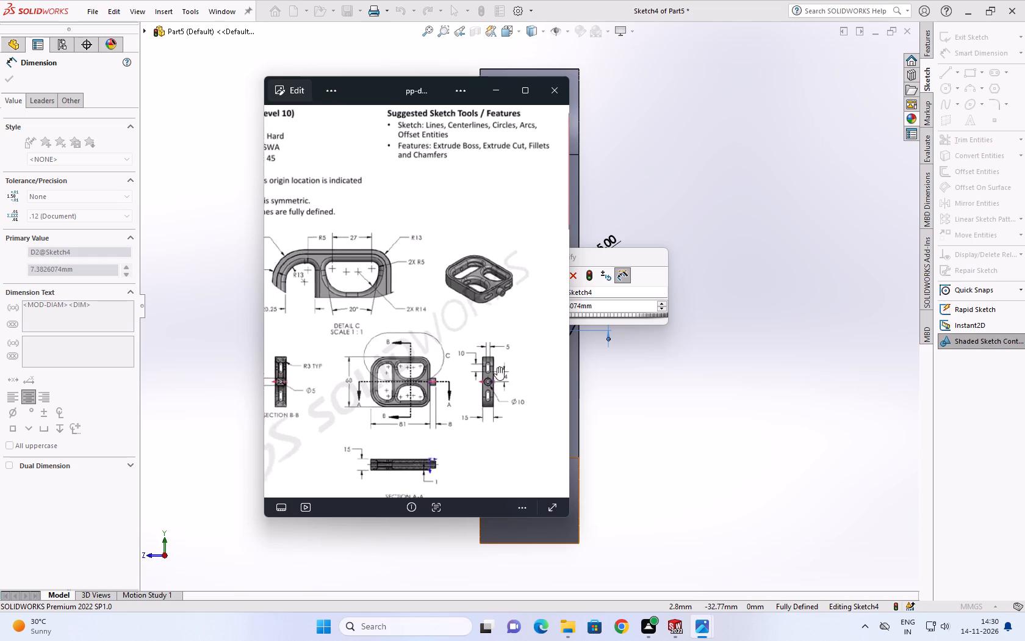
{"action": "scroll", "coordinate": [497, 367], "scroll_direction": "up", "scroll_amount": 18}
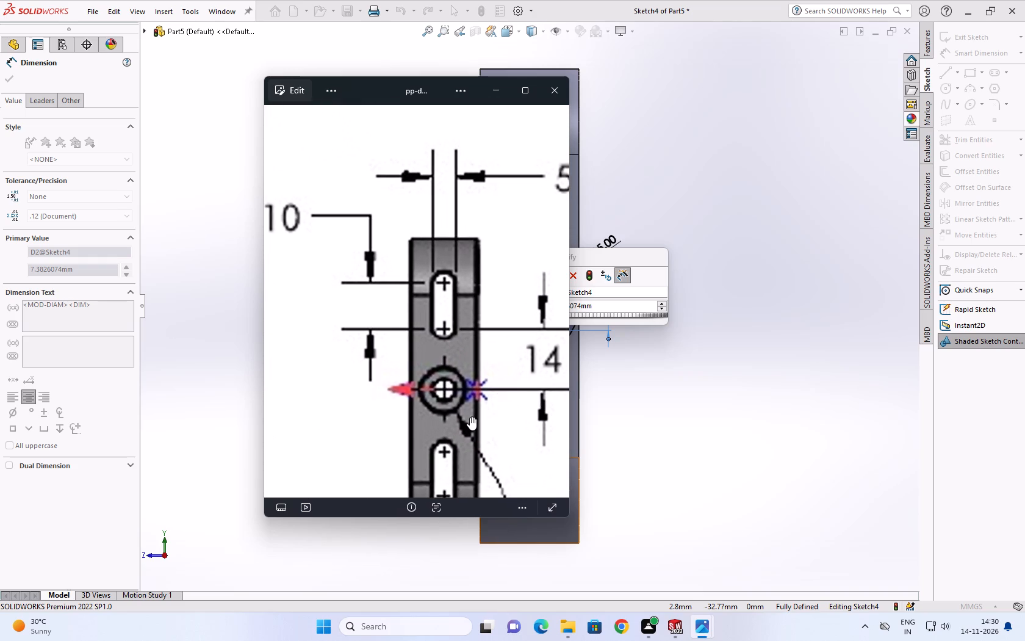
{"action": "scroll", "coordinate": [470, 417], "scroll_direction": "down", "scroll_amount": 13}
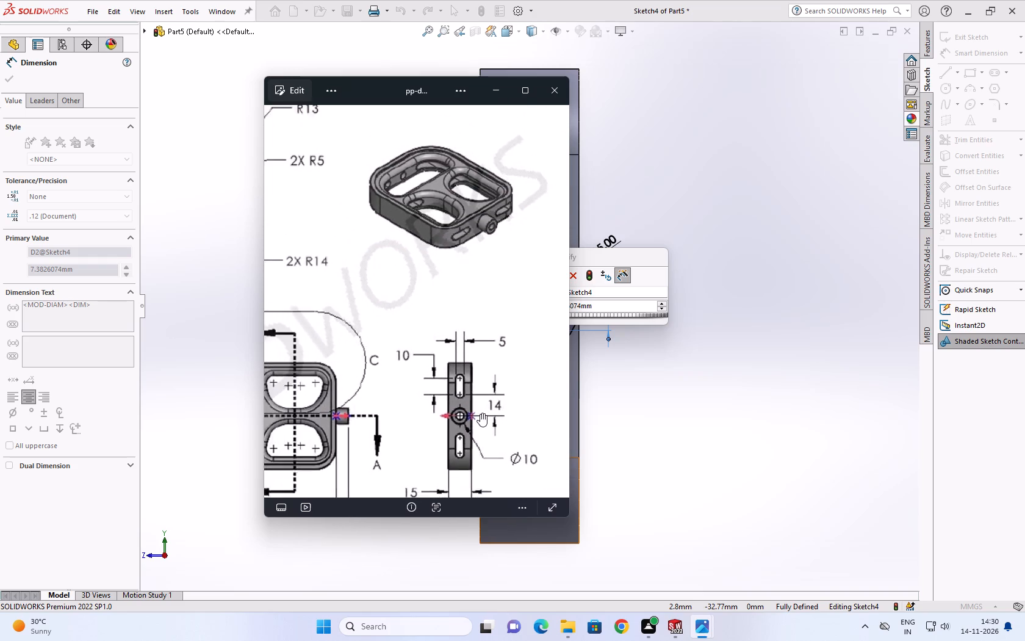
{"action": "scroll", "coordinate": [493, 382], "scroll_direction": "up", "scroll_amount": 2}
{"action": "scroll", "coordinate": [480, 376], "scroll_direction": "down", "scroll_amount": 1}
{"action": "scroll", "coordinate": [515, 440], "scroll_direction": "up", "scroll_amount": 1}
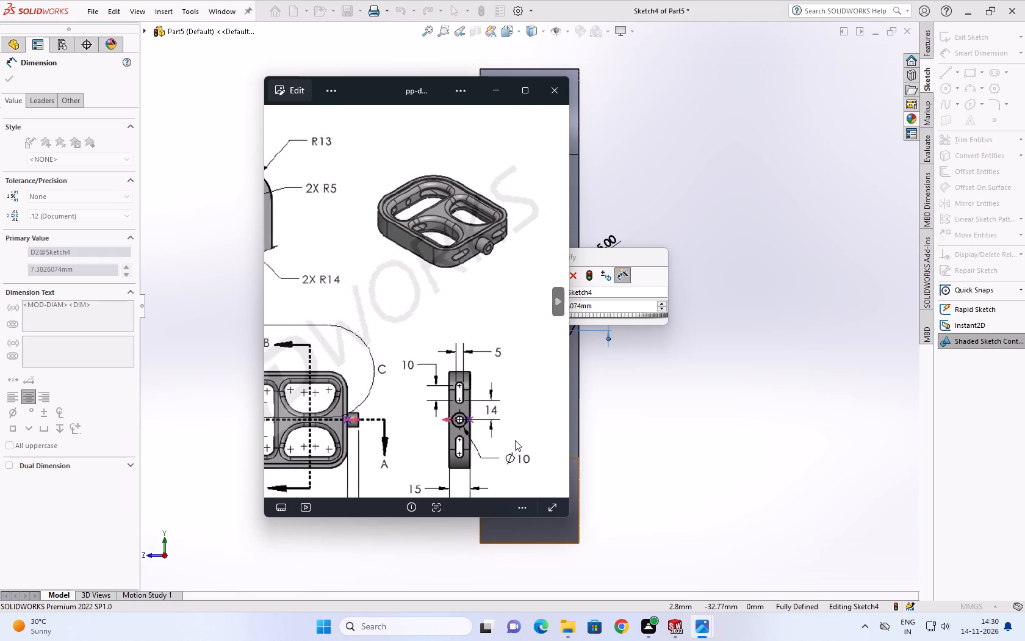
{"action": "scroll", "coordinate": [515, 440], "scroll_direction": "down", "scroll_amount": 10}
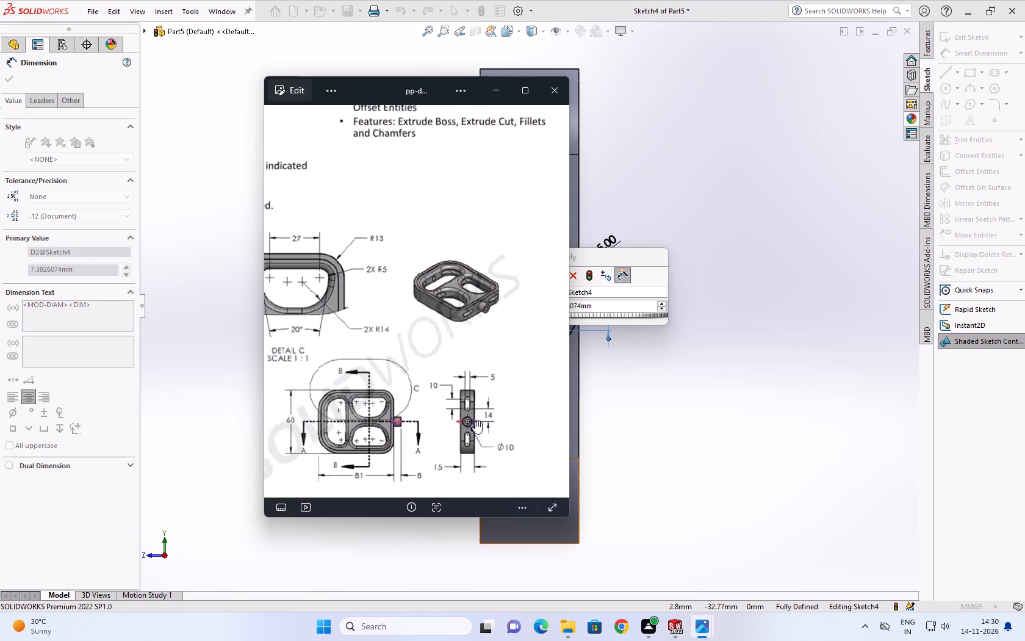
{"action": "scroll", "coordinate": [475, 417], "scroll_direction": "down", "scroll_amount": 3}
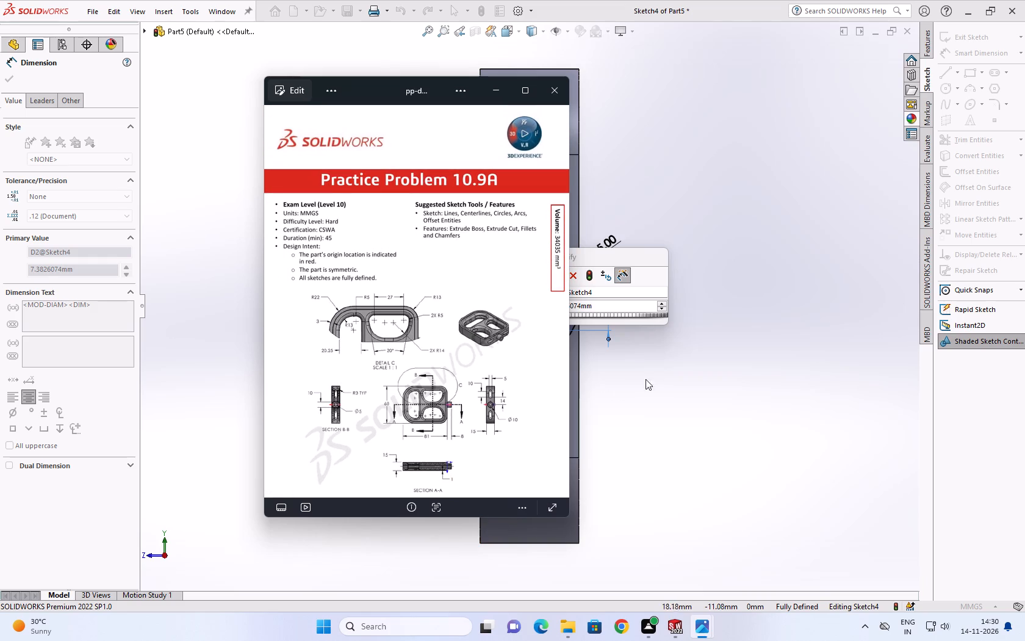
{"action": "scroll", "coordinate": [480, 399], "scroll_direction": "down", "scroll_amount": 1}
{"action": "scroll", "coordinate": [478, 393], "scroll_direction": "up", "scroll_amount": 20}
{"action": "scroll", "coordinate": [478, 393], "scroll_direction": "up", "scroll_amount": 1}
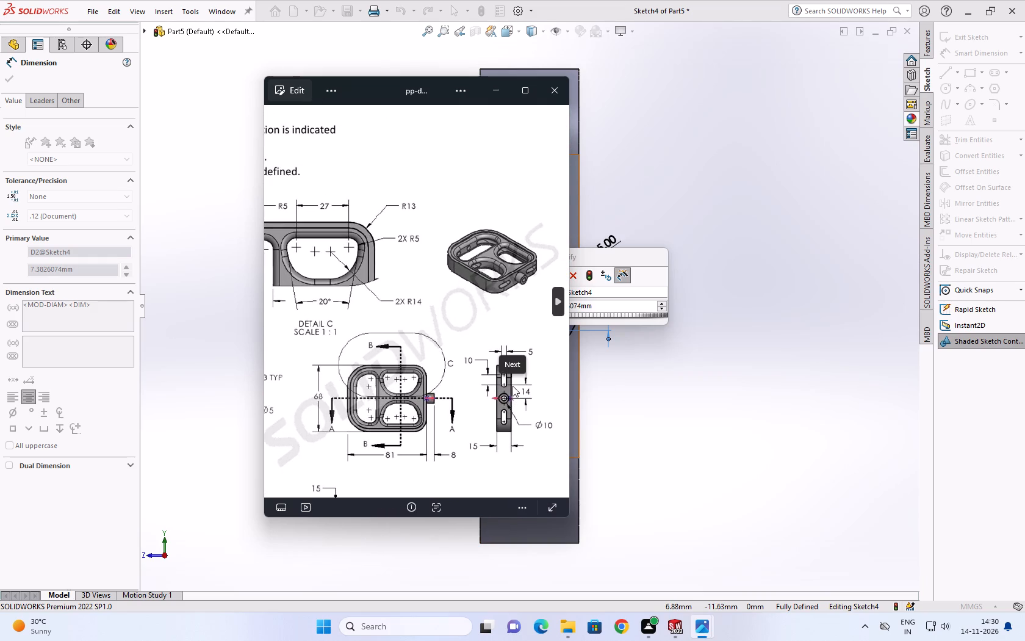
{"action": "scroll", "coordinate": [512, 386], "scroll_direction": "up", "scroll_amount": 6}
Set the inner circle's diameter to 5 mm and the outer circle's diameter to 10 mm.
{"action": "left_click", "coordinate": [660, 346]}
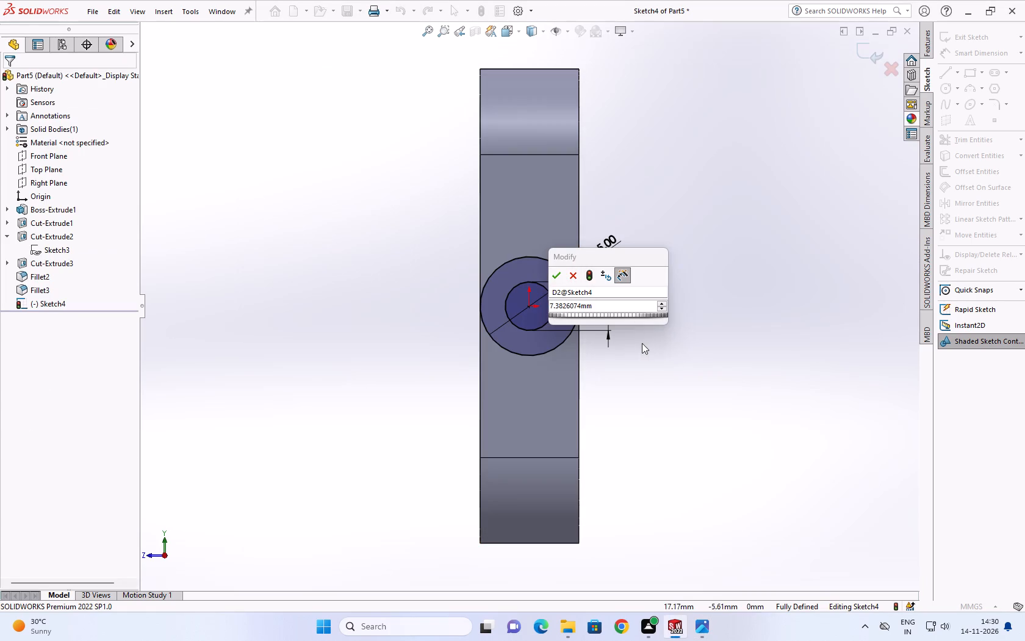
{"action": "left_click", "coordinate": [605, 303]}
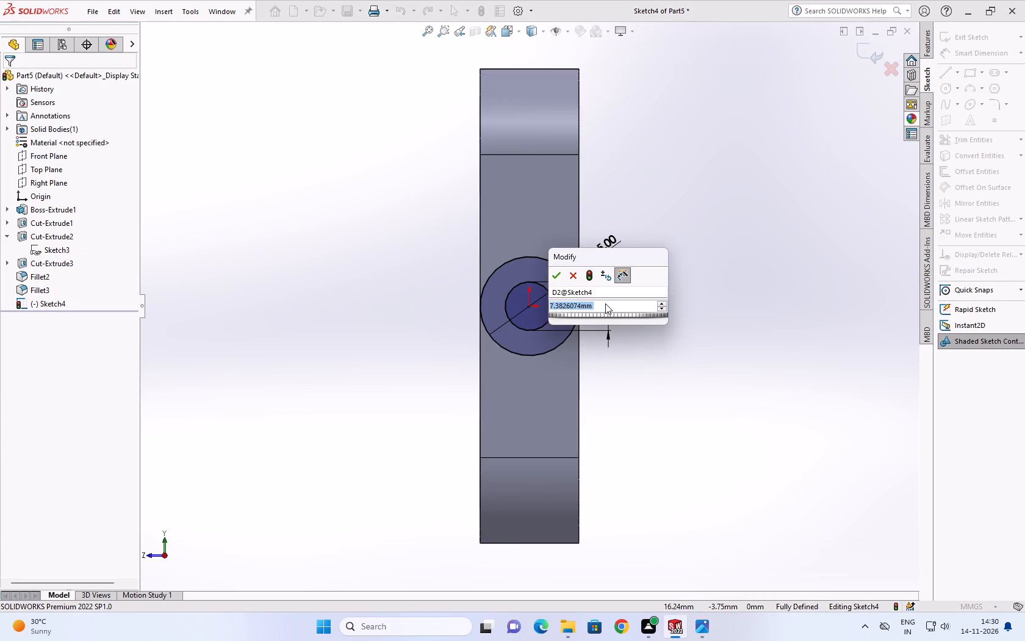
{"action": "key", "text": "5"}
{"action": "key", "text": "Return"}
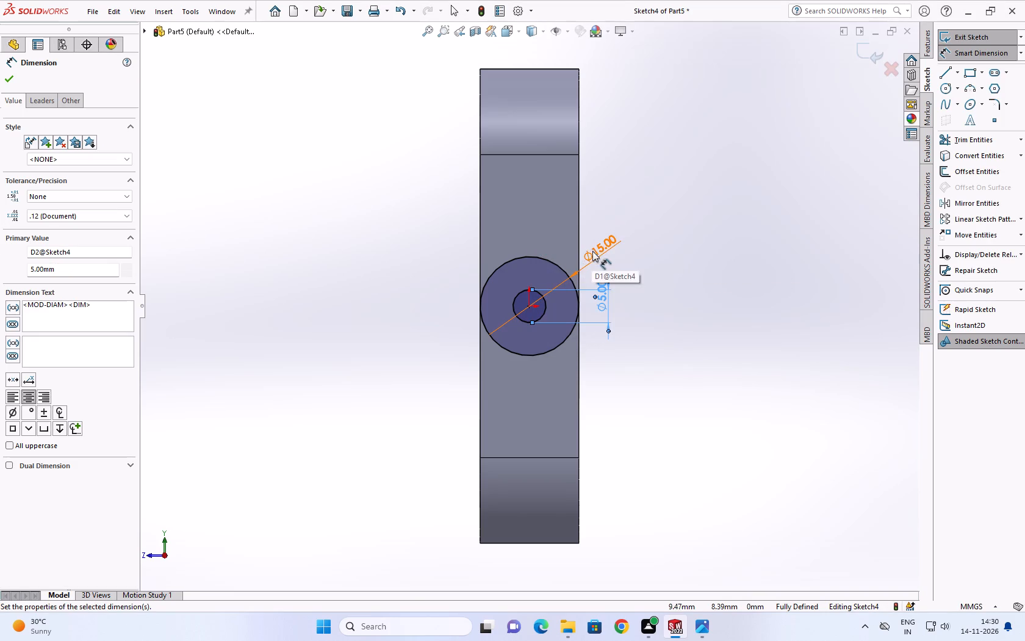
{"action": "double_click", "coordinate": [595, 250]}
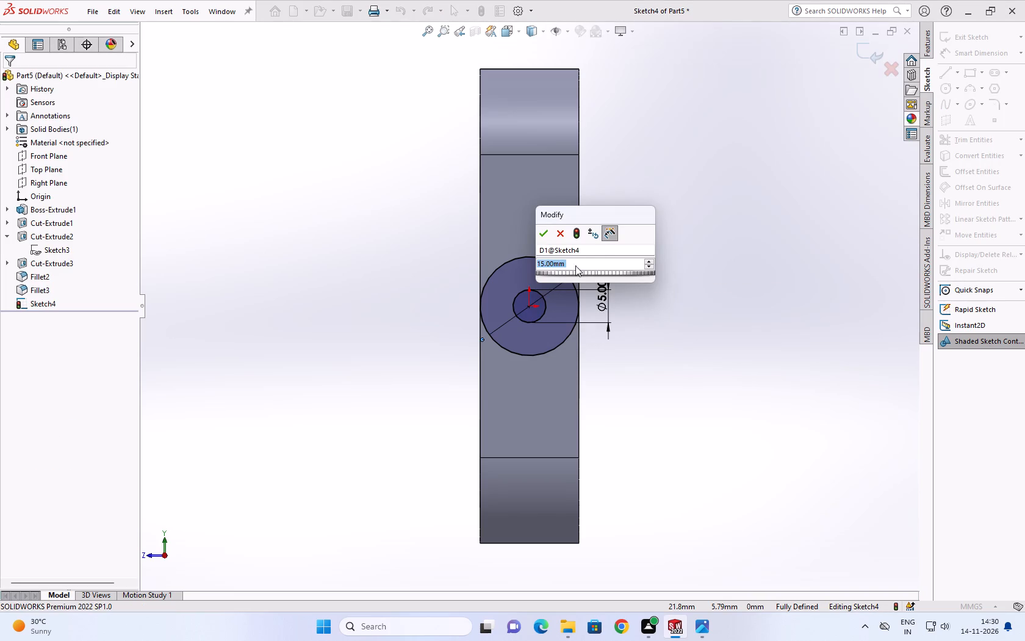
{"action": "type", "text": "10"}
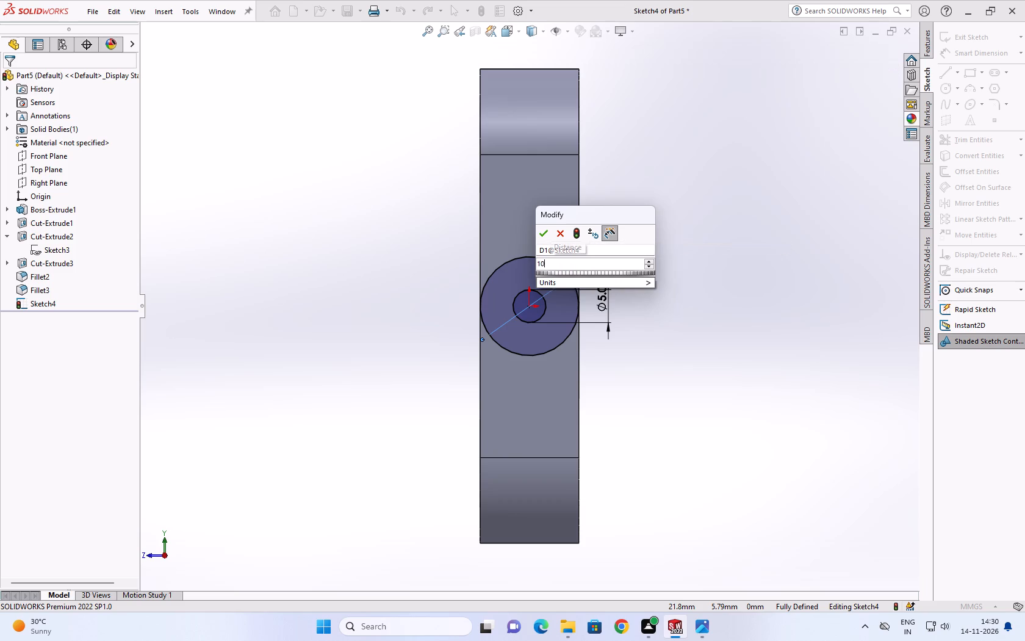
{"action": "key", "text": "Return"}
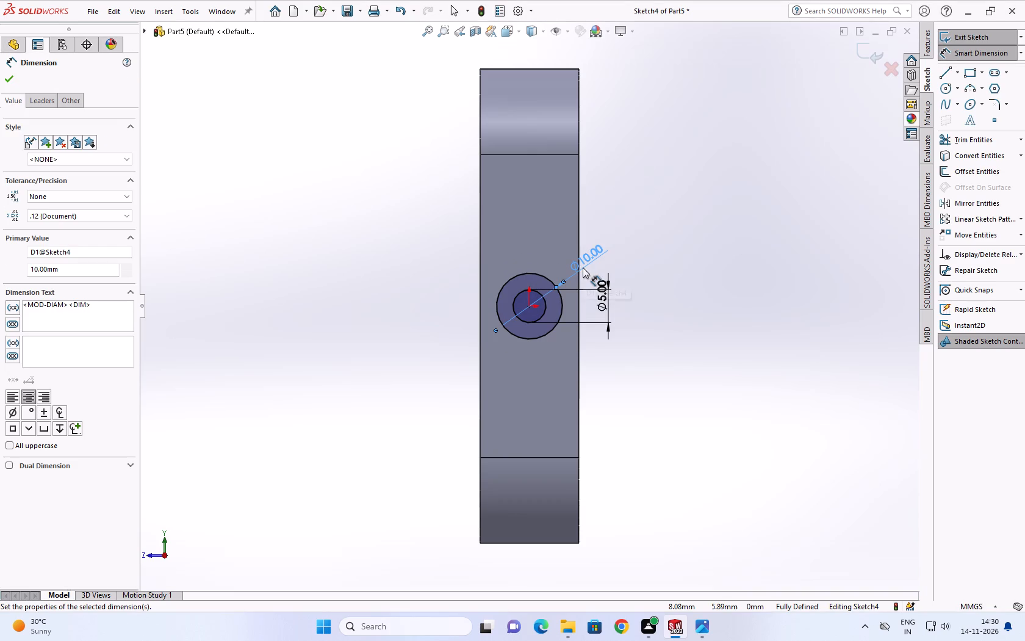
{"action": "left_click", "coordinate": [9, 84]}
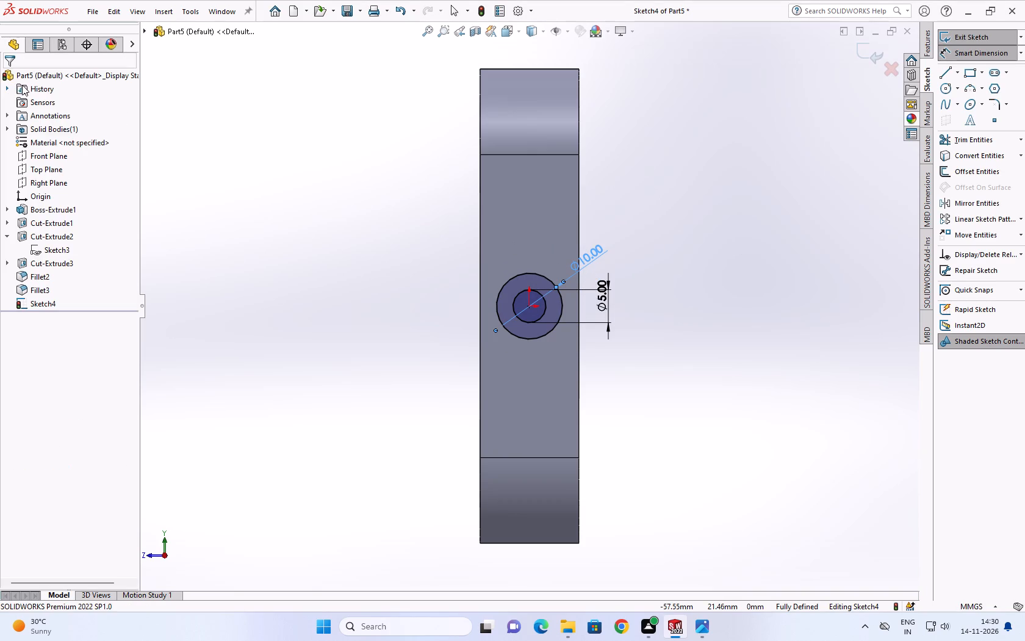
Extrude the ring between the two circles 8 mm blind outward from the side face, checking the length in the drawing and merging the result.
{"action": "left_click", "coordinate": [931, 50]}
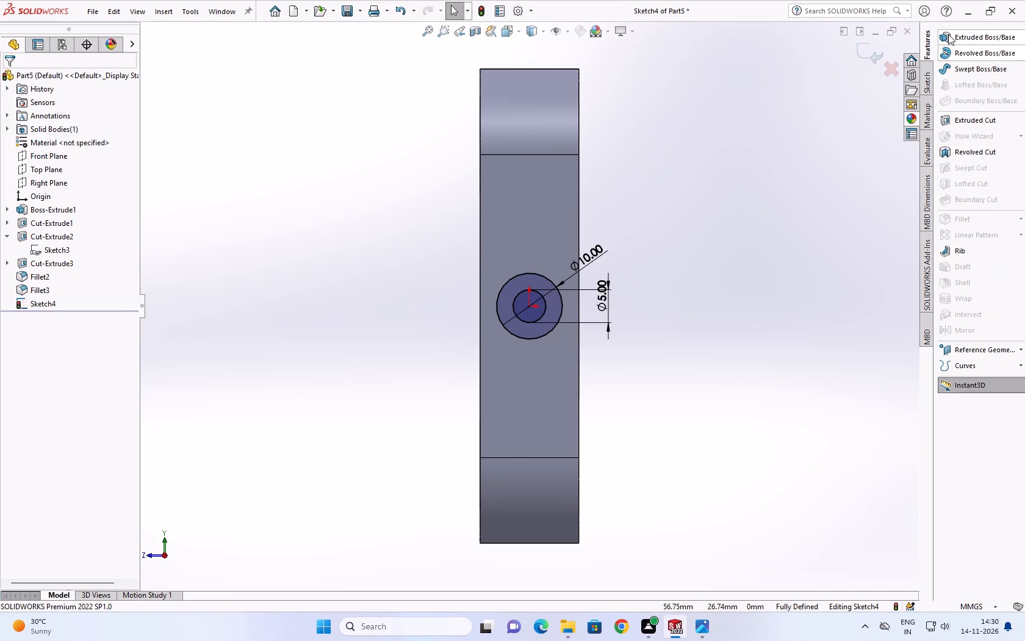
{"action": "left_click", "coordinate": [948, 34]}
{"action": "left_click", "coordinate": [699, 622]}
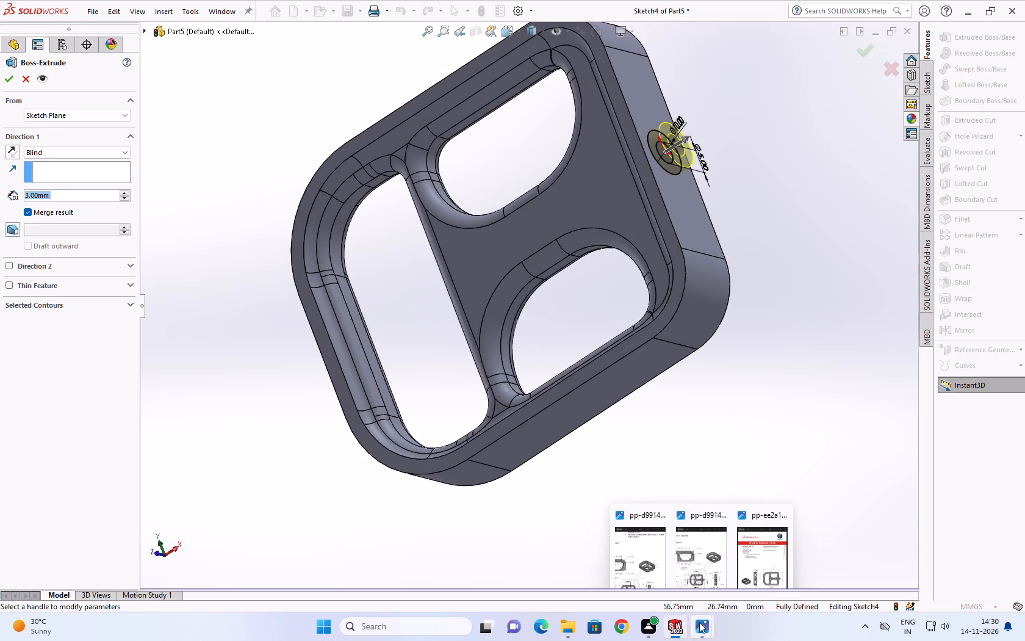
{"action": "left_click", "coordinate": [709, 554]}
{"action": "scroll", "coordinate": [497, 358], "scroll_direction": "up", "scroll_amount": 3}
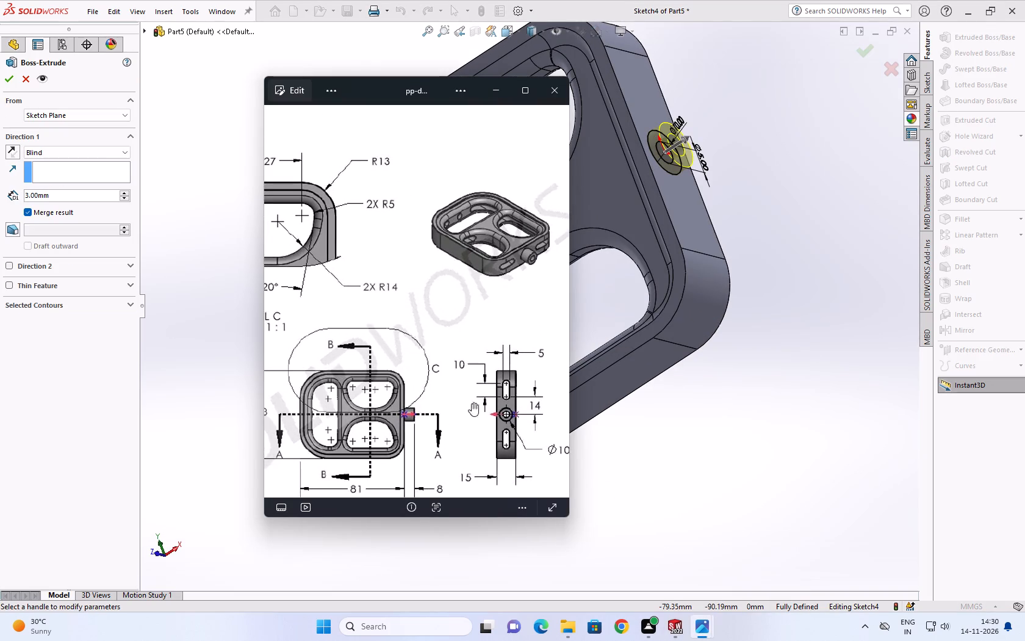
{"action": "scroll", "coordinate": [445, 420], "scroll_direction": "up", "scroll_amount": 2}
{"action": "scroll", "coordinate": [433, 439], "scroll_direction": "down", "scroll_amount": 5}
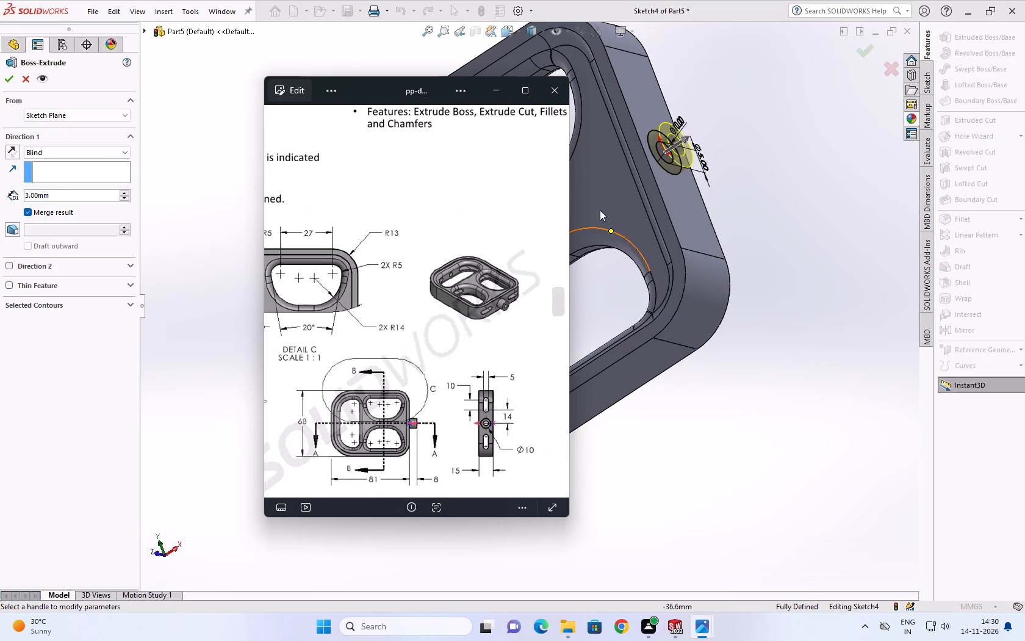
{"action": "double_click", "coordinate": [74, 193]}
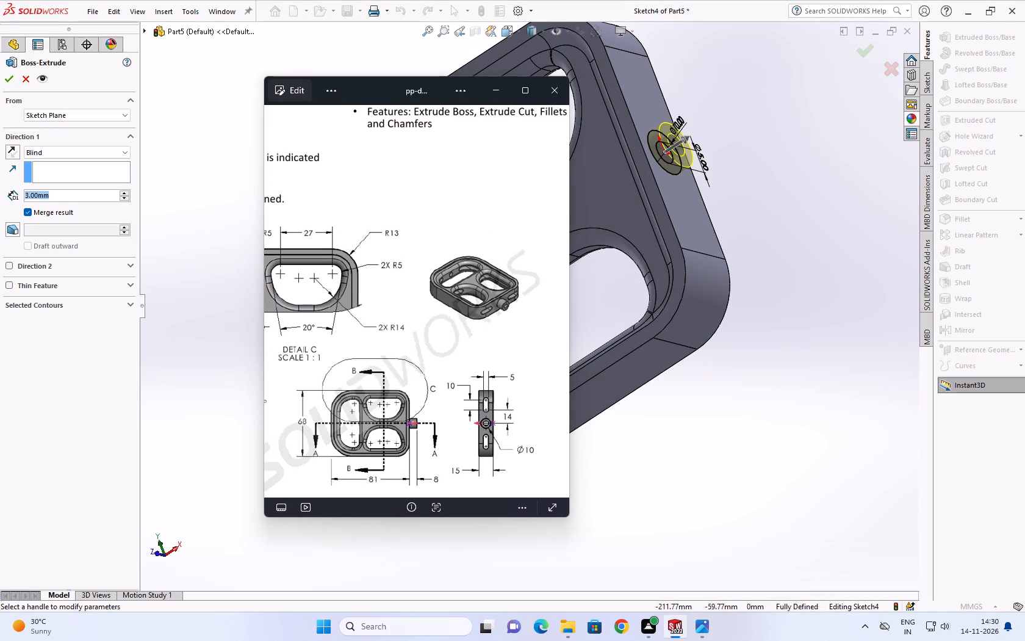
{"action": "key", "text": "8"}
{"action": "key", "text": "Return"}
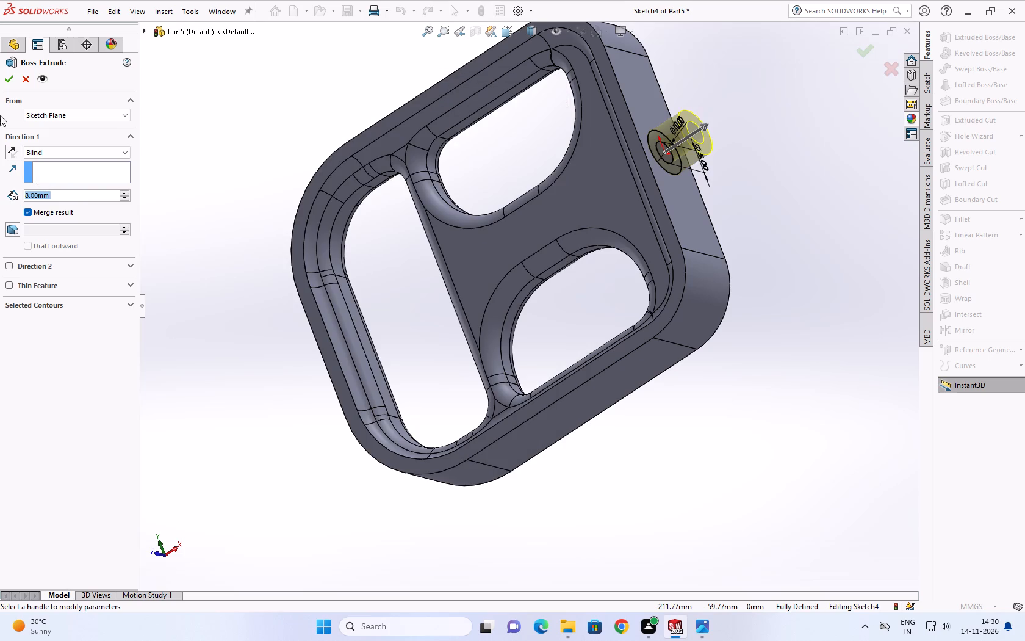
{"action": "left_click", "coordinate": [5, 81]}
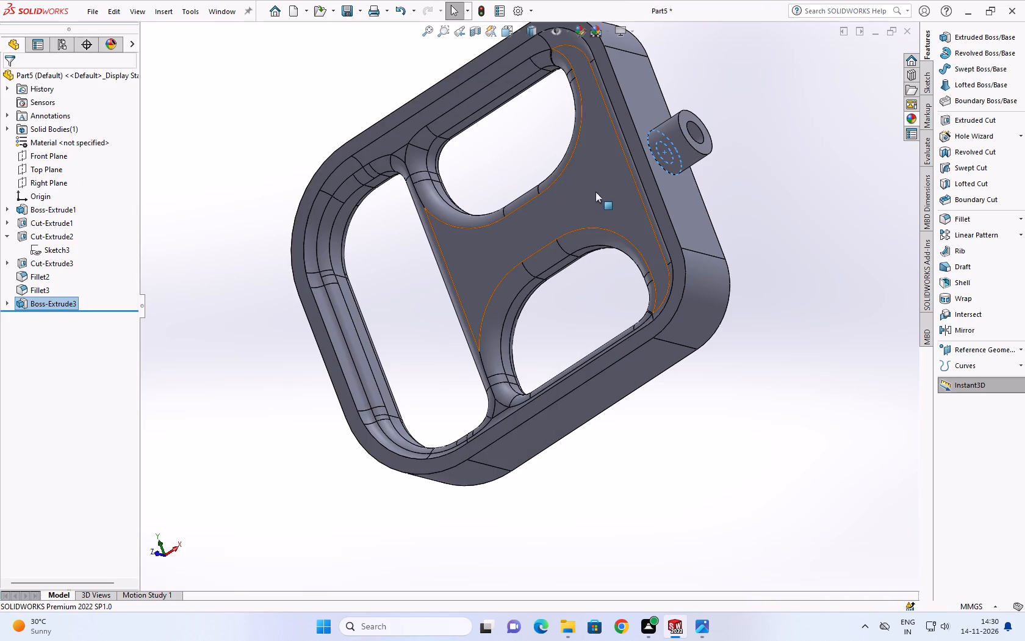
On the flat side face around the boss, sketch a vertical straight slot above the origin, about 10.5 mm centre to centre and 4.1 mm wide.
{"action": "left_click", "coordinate": [692, 235]}
{"action": "left_click", "coordinate": [742, 199]}
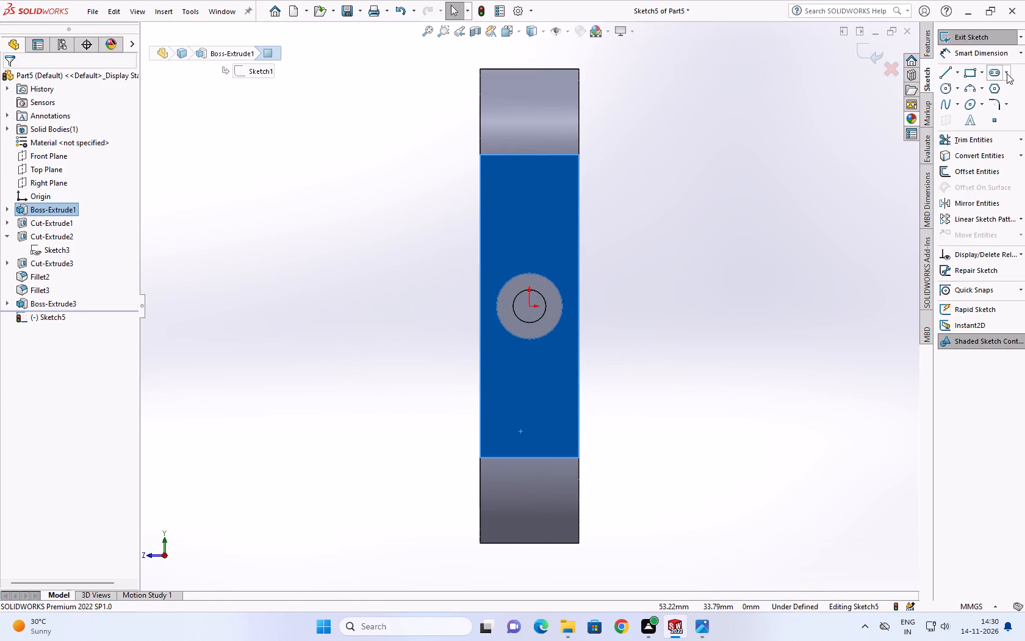
{"action": "left_click", "coordinate": [996, 73]}
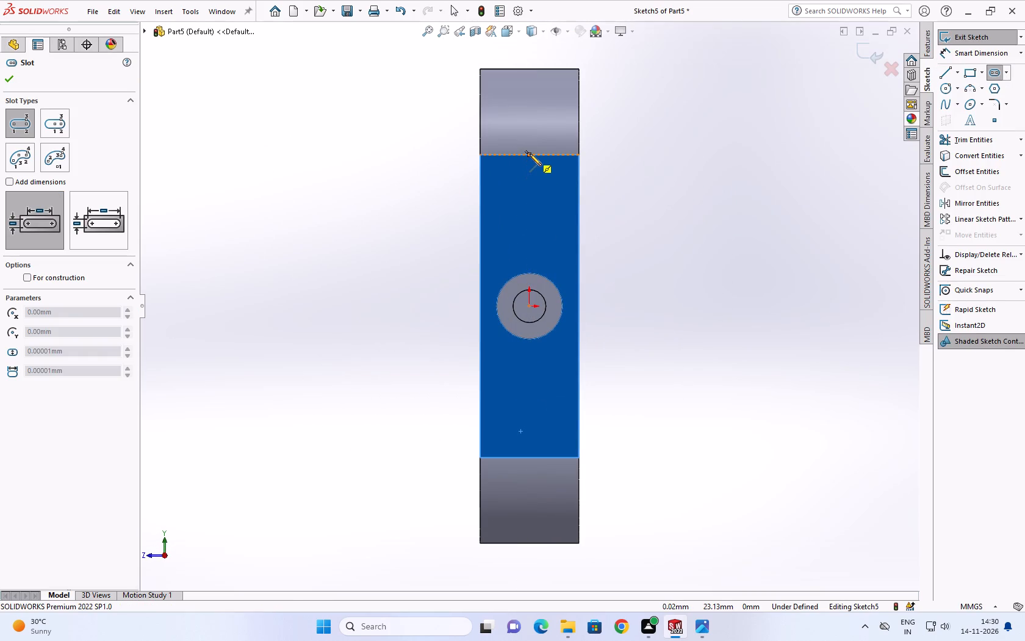
{"action": "left_click", "coordinate": [530, 154]}
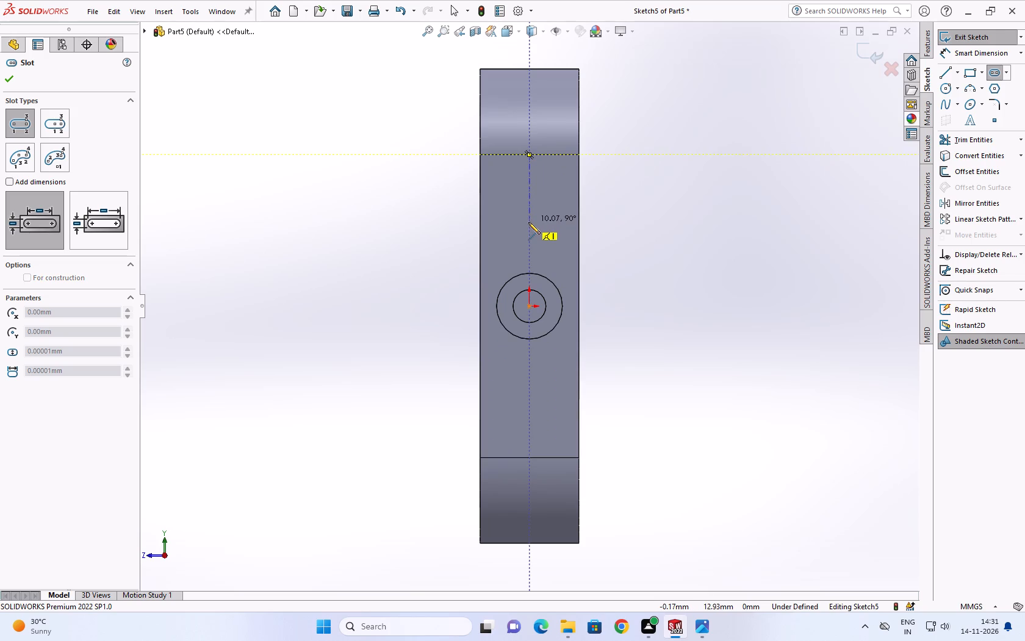
{"action": "left_click", "coordinate": [528, 224]}
{"action": "left_click", "coordinate": [543, 226]}
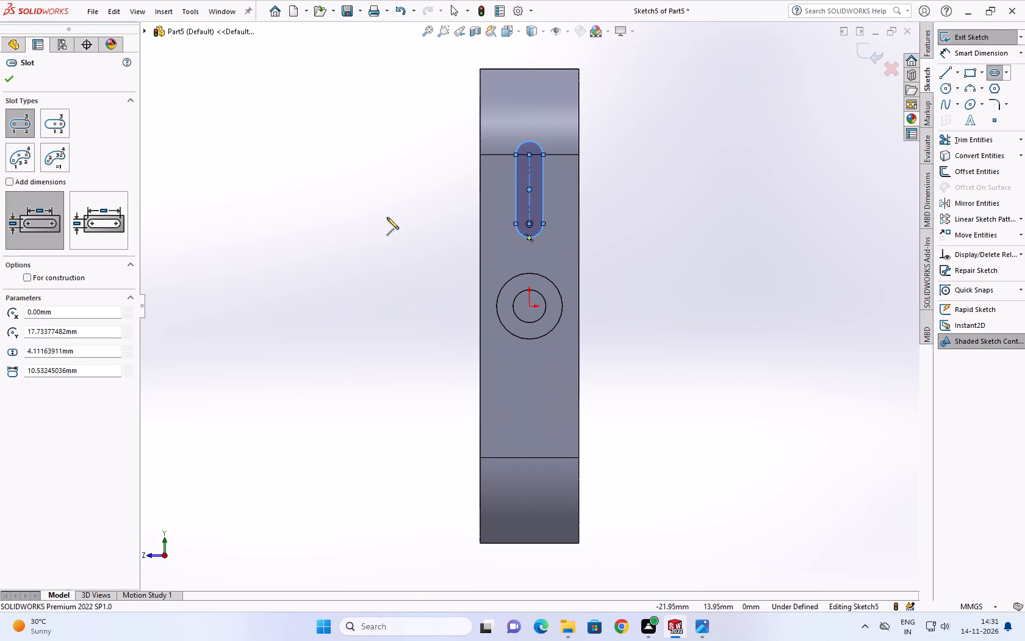
Sketch a horizontal construction centreline about 46 mm long through the origin, extending past both edges of the side face.
{"action": "left_click", "coordinate": [955, 71]}
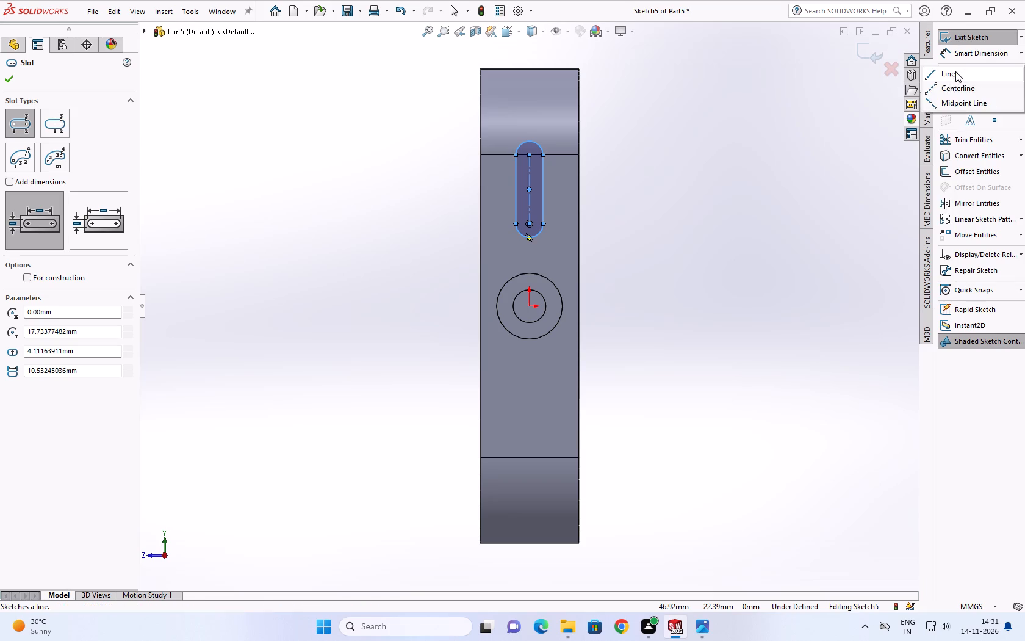
{"action": "left_click", "coordinate": [948, 88]}
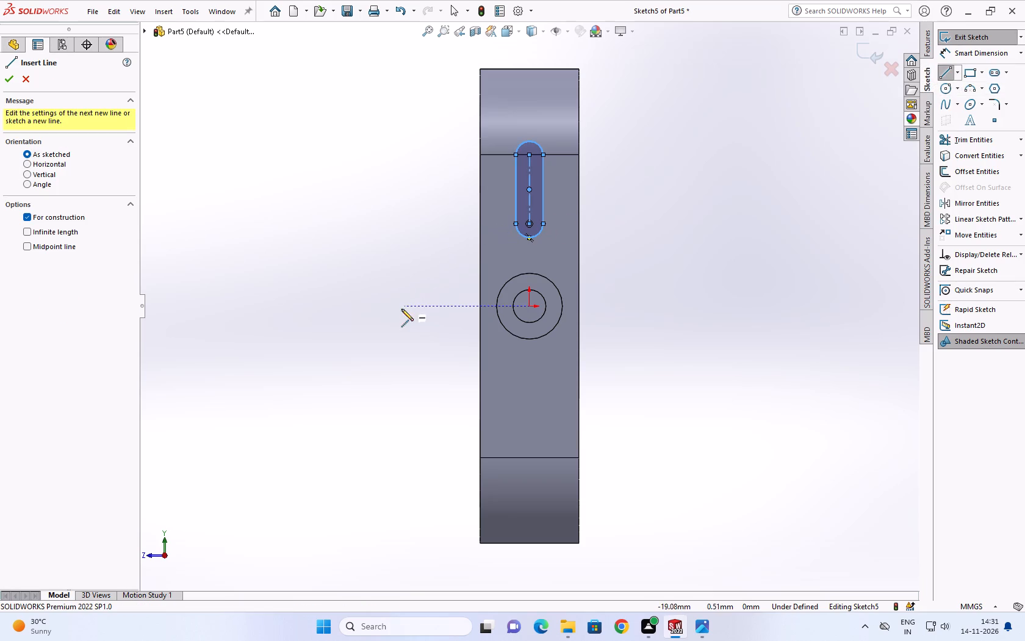
{"action": "left_click", "coordinate": [396, 307]}
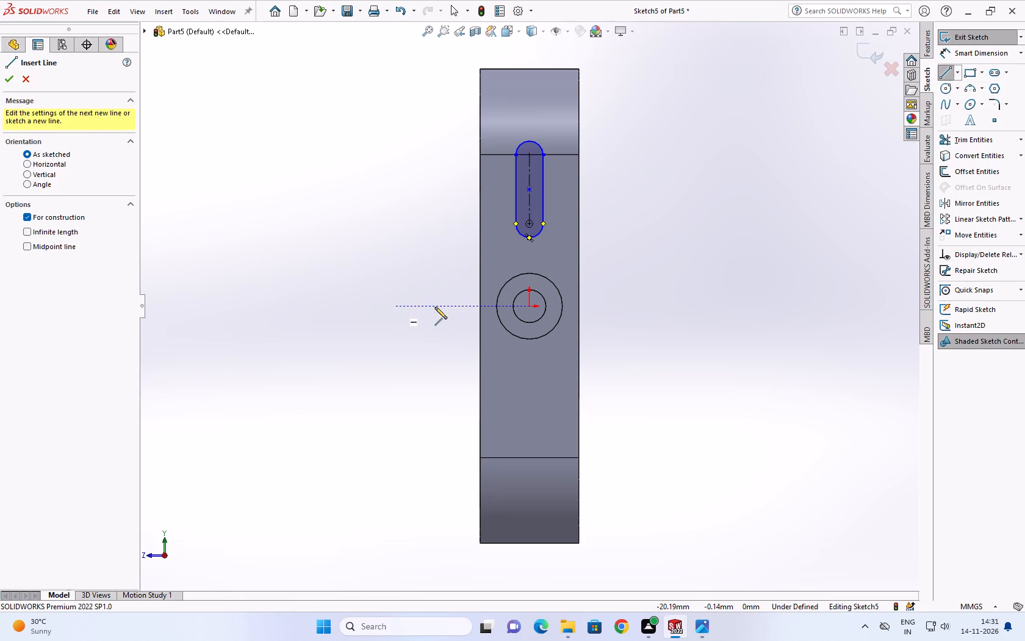
{"action": "left_click", "coordinate": [703, 306]}
{"action": "key", "text": "Escape"}
{"action": "scroll", "coordinate": [598, 261], "scroll_direction": "down", "scroll_amount": 2}
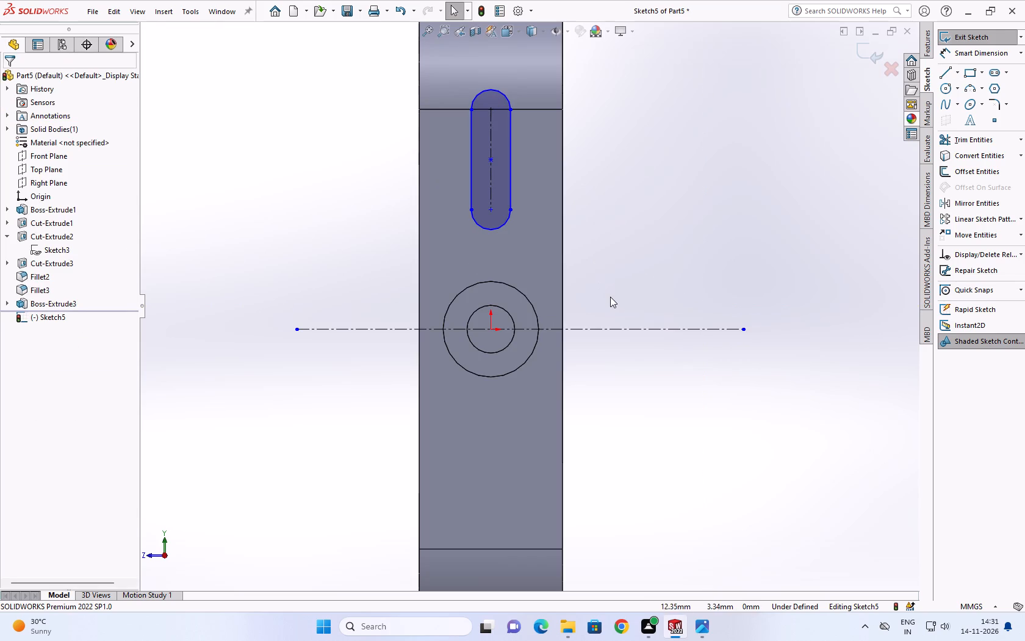
{"action": "scroll", "coordinate": [466, 360], "scroll_direction": "up", "scroll_amount": 1}
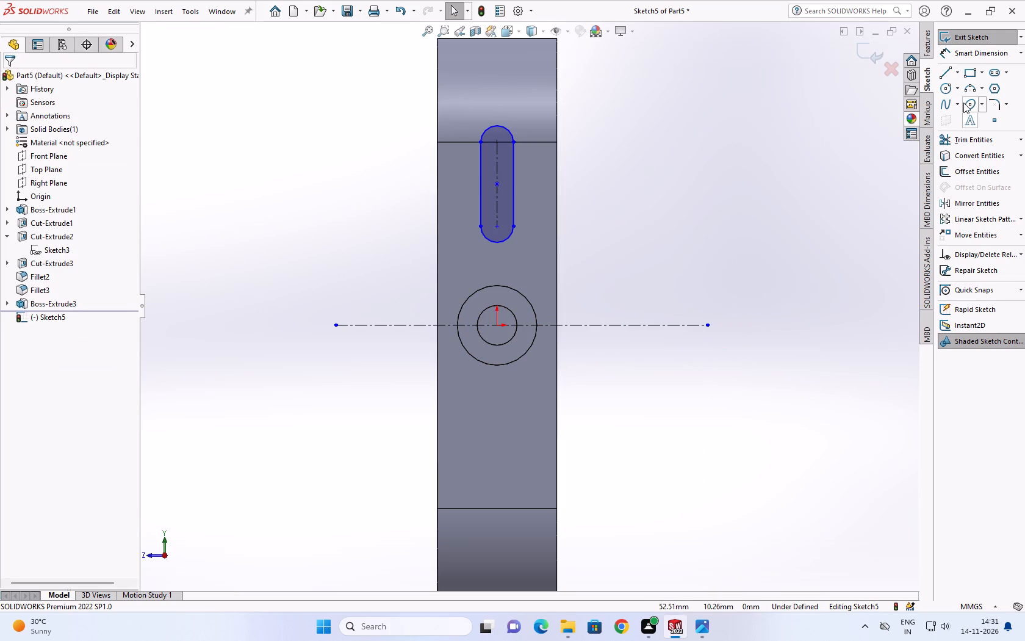
Dimension the slot above the boss with a 5 mm end radius and a 10 mm centre-to-centre length.
{"action": "left_click", "coordinate": [949, 50]}
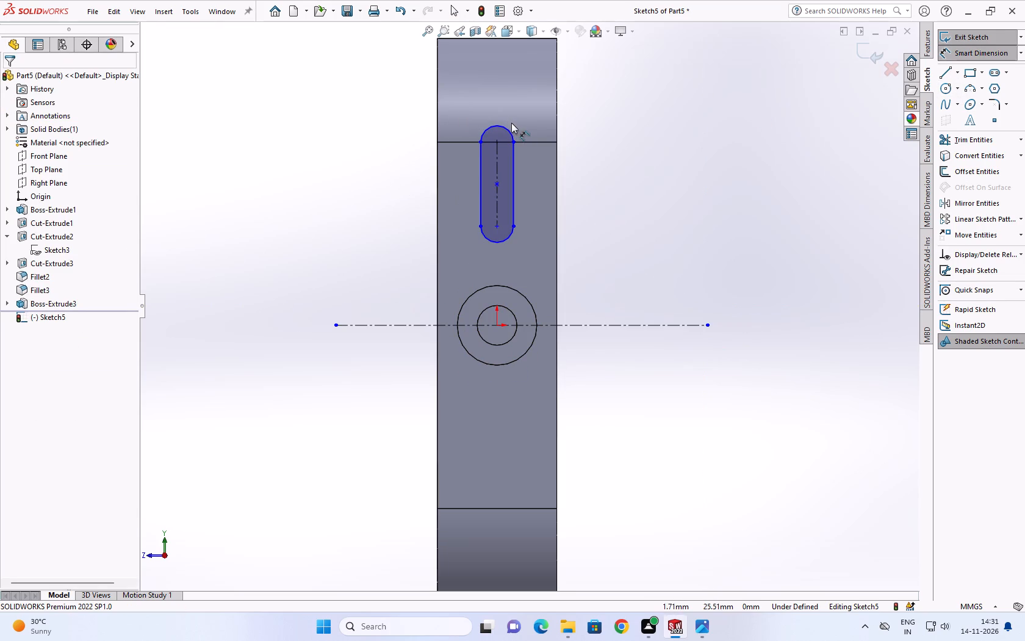
{"action": "left_click", "coordinate": [508, 128]}
{"action": "left_click", "coordinate": [519, 103]}
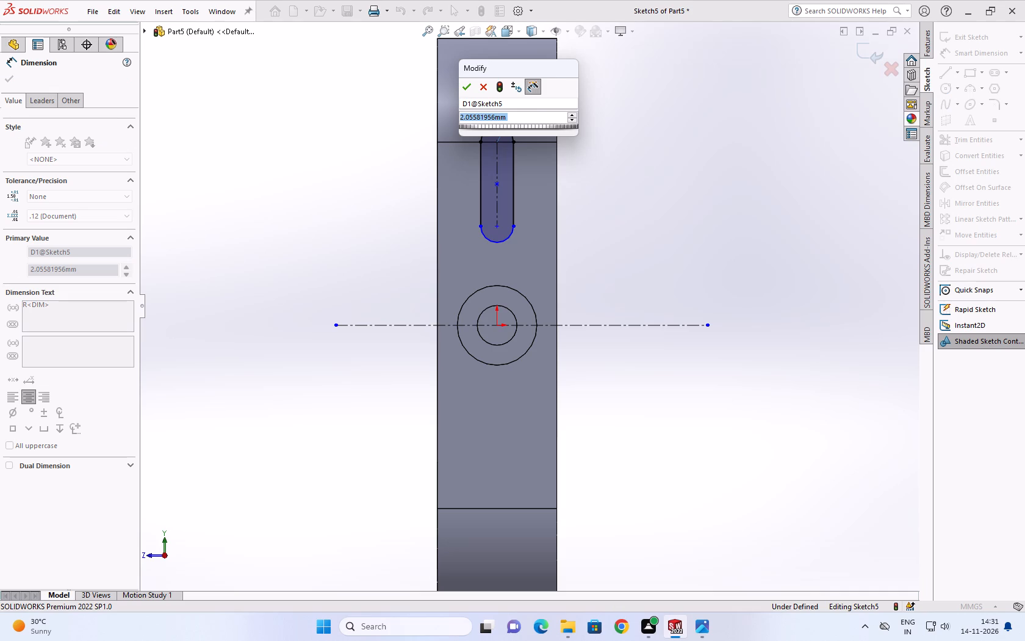
{"action": "key", "text": "5"}
{"action": "key", "text": "Return"}
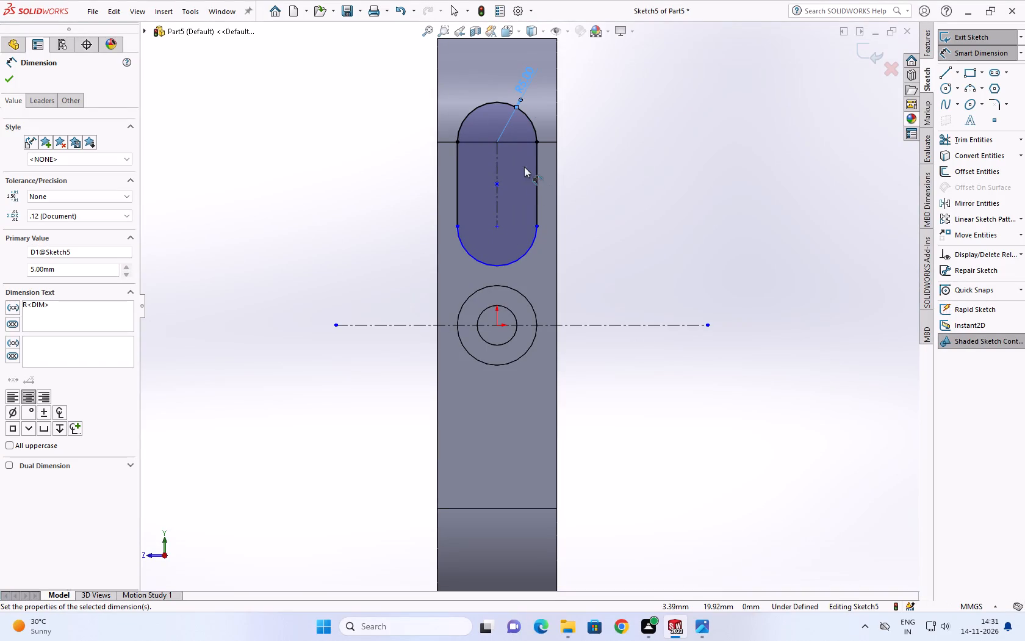
{"action": "left_click", "coordinate": [538, 167]}
{"action": "left_click", "coordinate": [631, 175]}
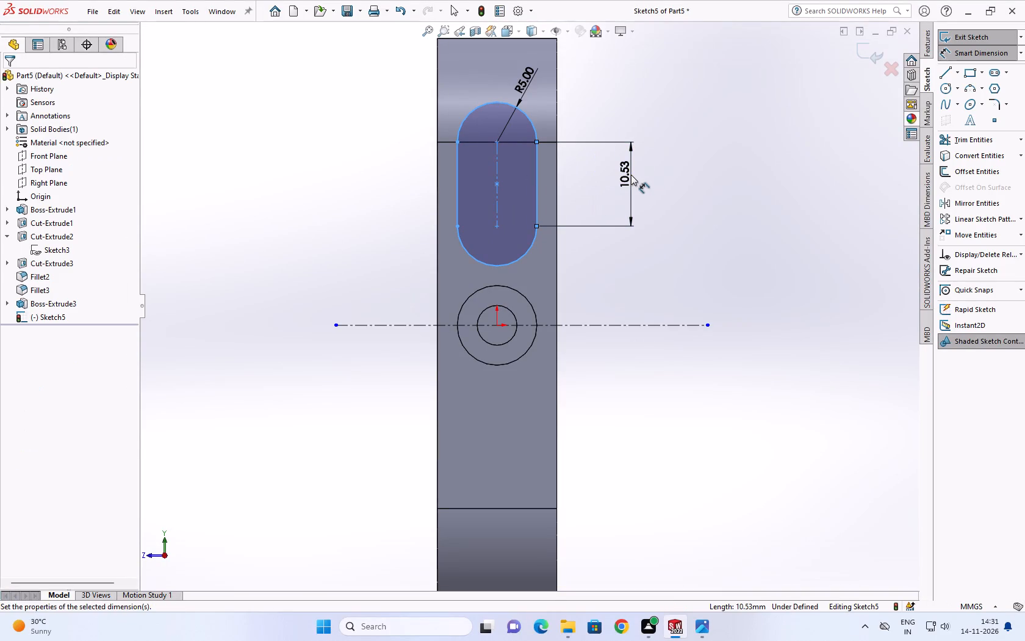
{"action": "type", "text": "10"}
{"action": "key", "text": "Return"}
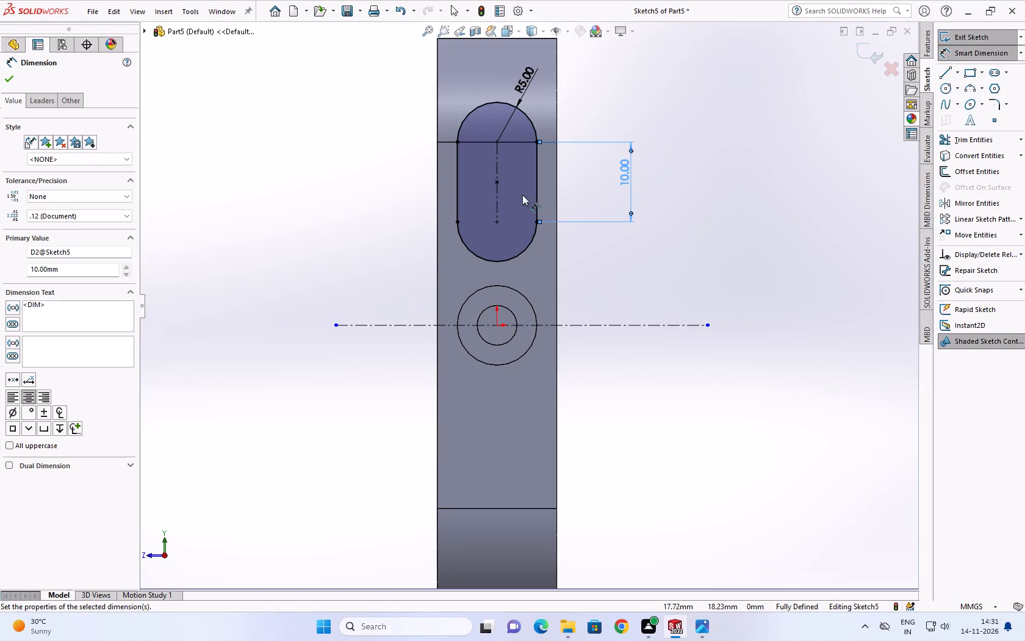
Open the slot's radius dimension and examine the Practice Problem 10.9C and 10.9A drawings for the side slot's dimensions.
{"action": "scroll", "coordinate": [522, 195], "scroll_direction": "up", "scroll_amount": 3}
{"action": "double_click", "coordinate": [522, 198]}
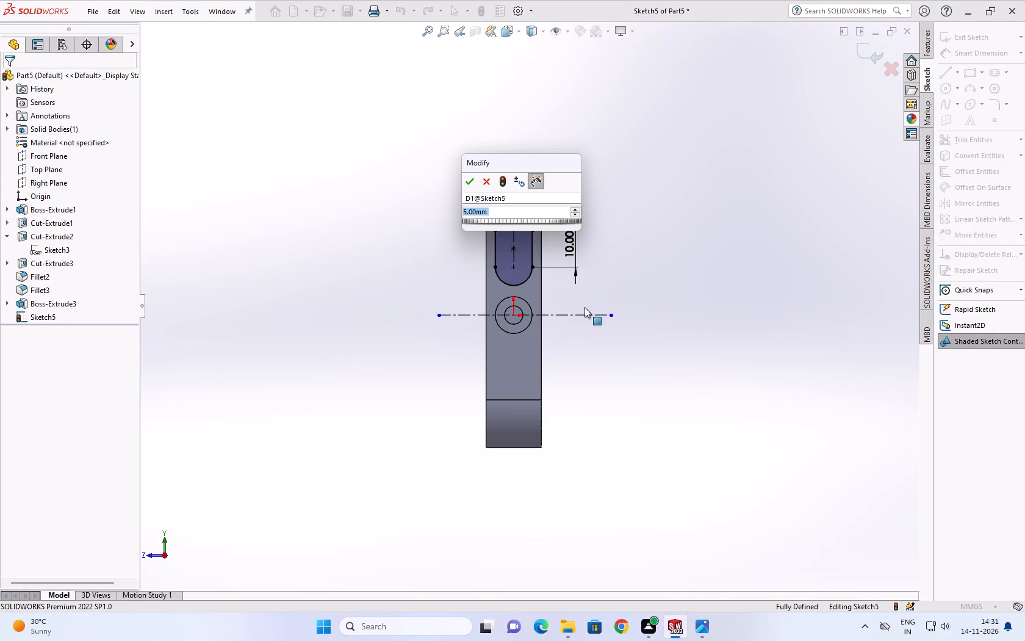
{"action": "left_click", "coordinate": [703, 624]}
{"action": "left_click", "coordinate": [638, 561]}
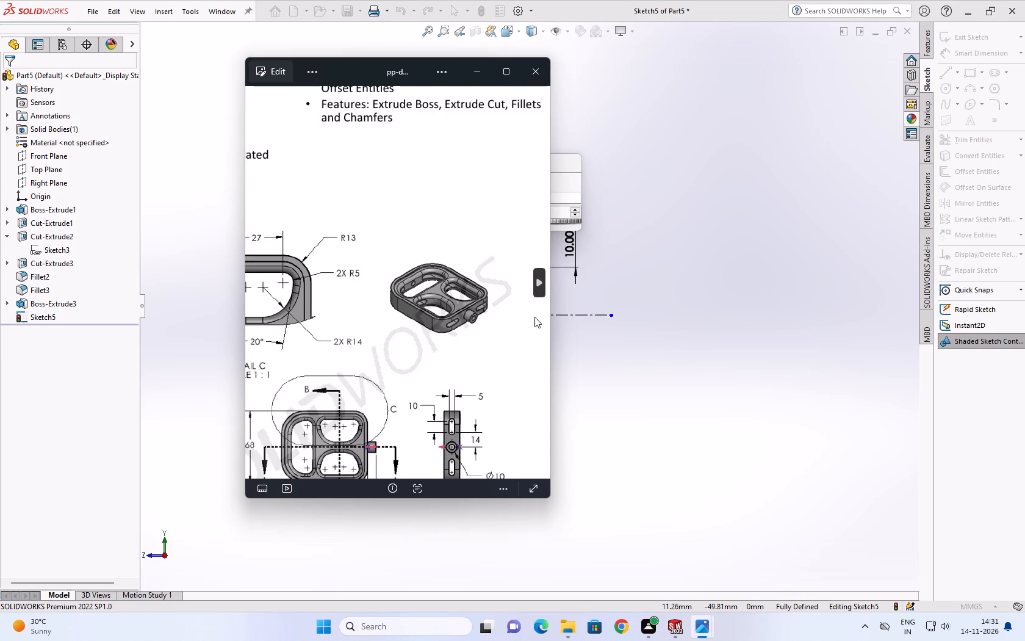
{"action": "left_click", "coordinate": [540, 284]}
{"action": "scroll", "coordinate": [403, 375], "scroll_direction": "up", "scroll_amount": 7}
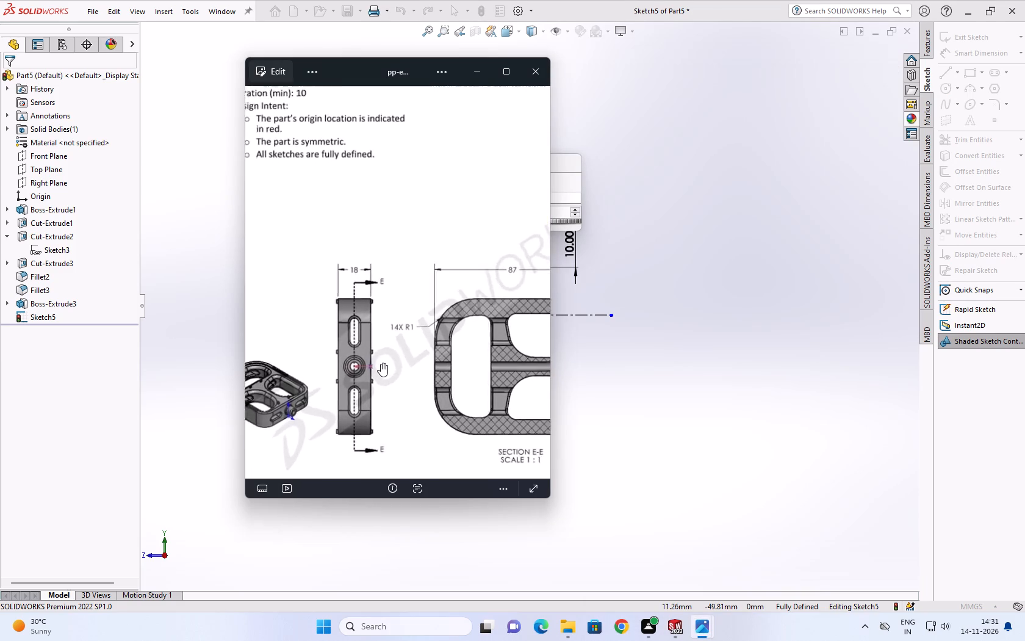
{"action": "scroll", "coordinate": [381, 363], "scroll_direction": "up", "scroll_amount": 3}
{"action": "scroll", "coordinate": [381, 363], "scroll_direction": "down", "scroll_amount": 7}
{"action": "scroll", "coordinate": [436, 357], "scroll_direction": "up", "scroll_amount": 1}
{"action": "scroll", "coordinate": [461, 356], "scroll_direction": "down", "scroll_amount": 6}
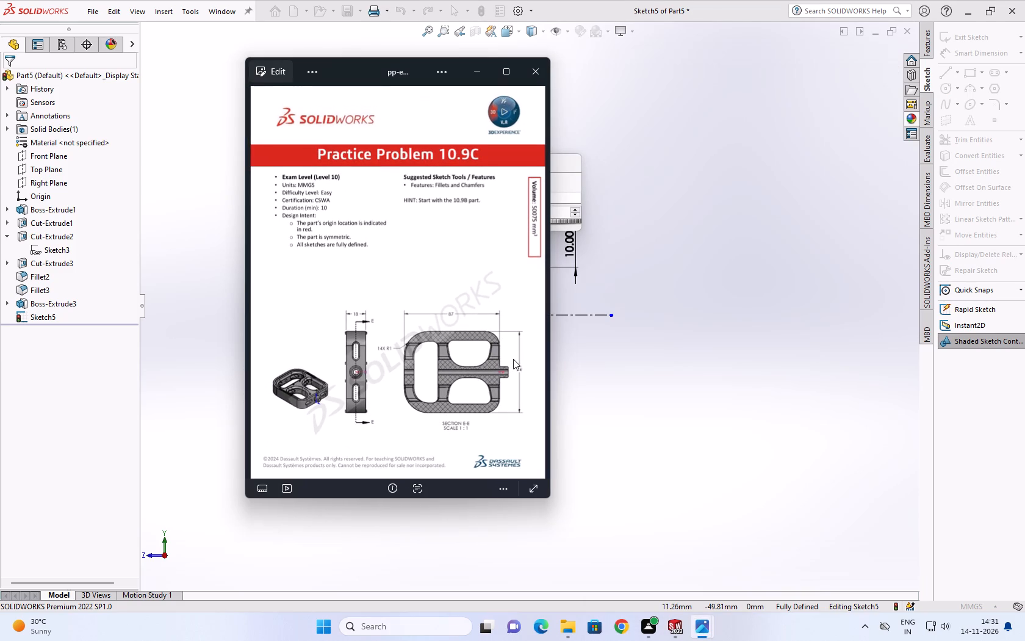
{"action": "left_click", "coordinate": [260, 286]}
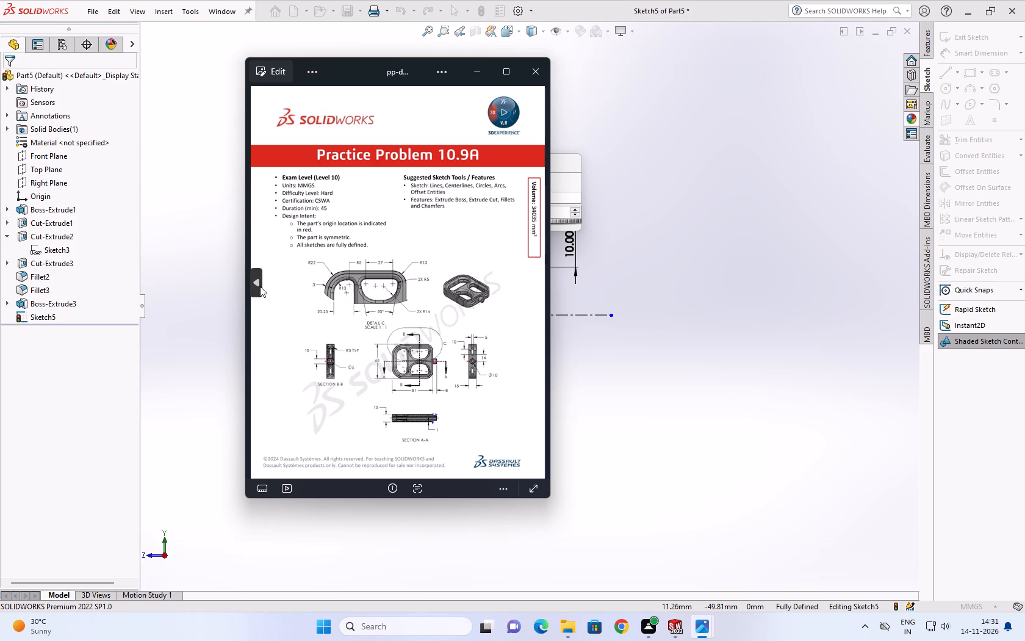
{"action": "scroll", "coordinate": [400, 331], "scroll_direction": "up", "scroll_amount": 11}
{"action": "scroll", "coordinate": [510, 369], "scroll_direction": "up", "scroll_amount": 3}
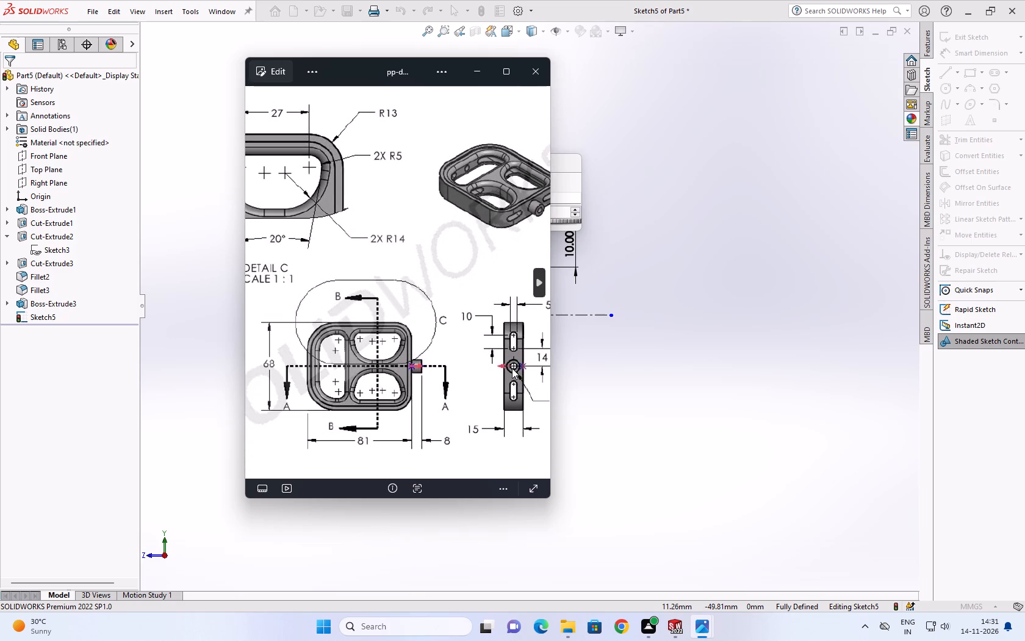
{"action": "left_click", "coordinate": [635, 159]}
{"action": "left_click", "coordinate": [495, 210]}
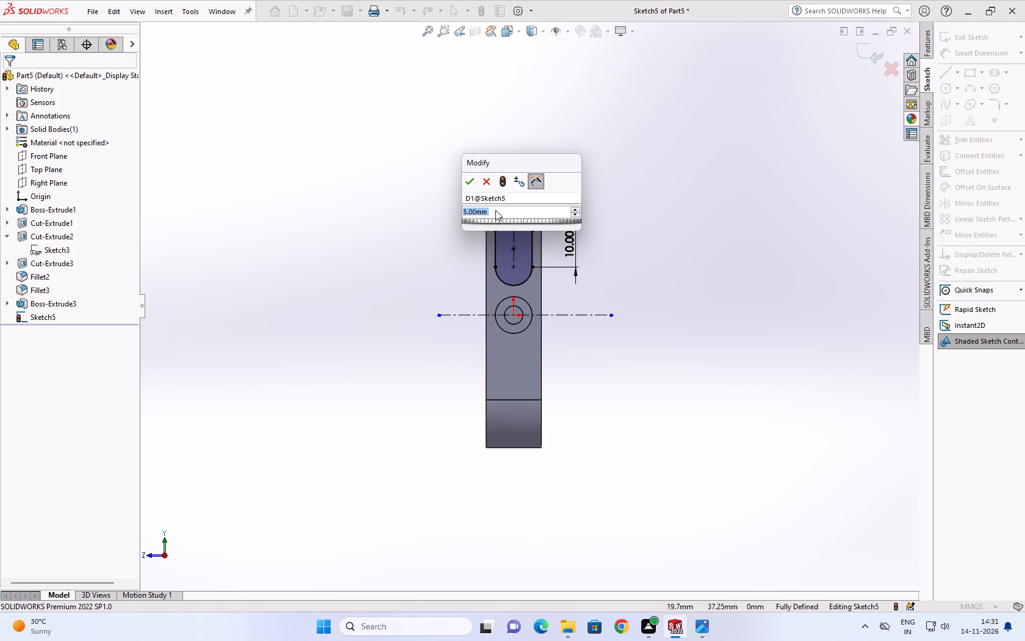
{"action": "left_click", "coordinate": [471, 181]}
Set the slot's end radius to 2.5 mm.
{"action": "scroll", "coordinate": [538, 225], "scroll_direction": "down", "scroll_amount": 1}
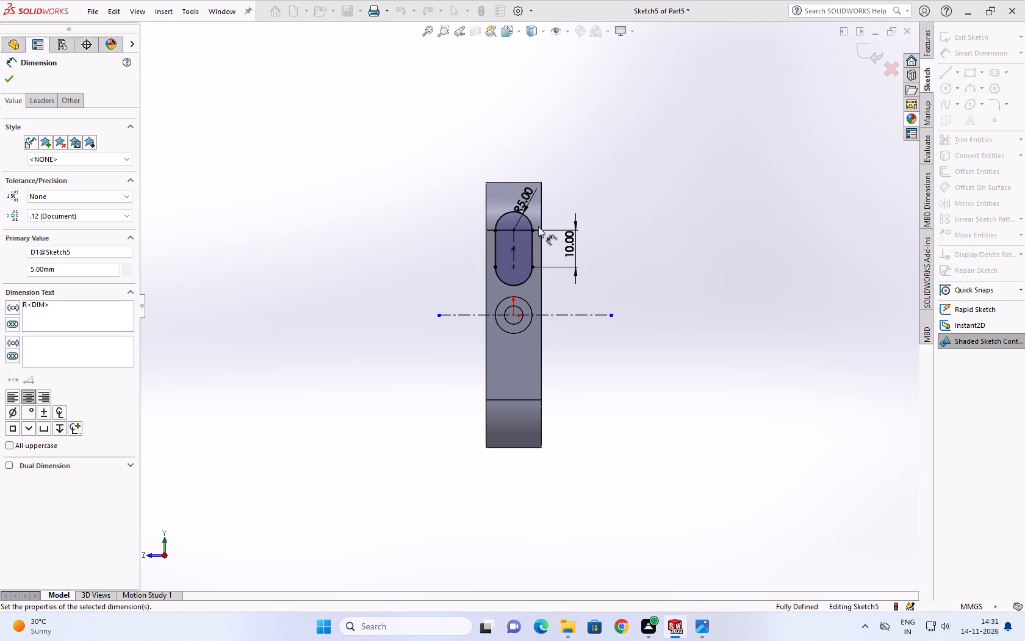
{"action": "double_click", "coordinate": [522, 193]}
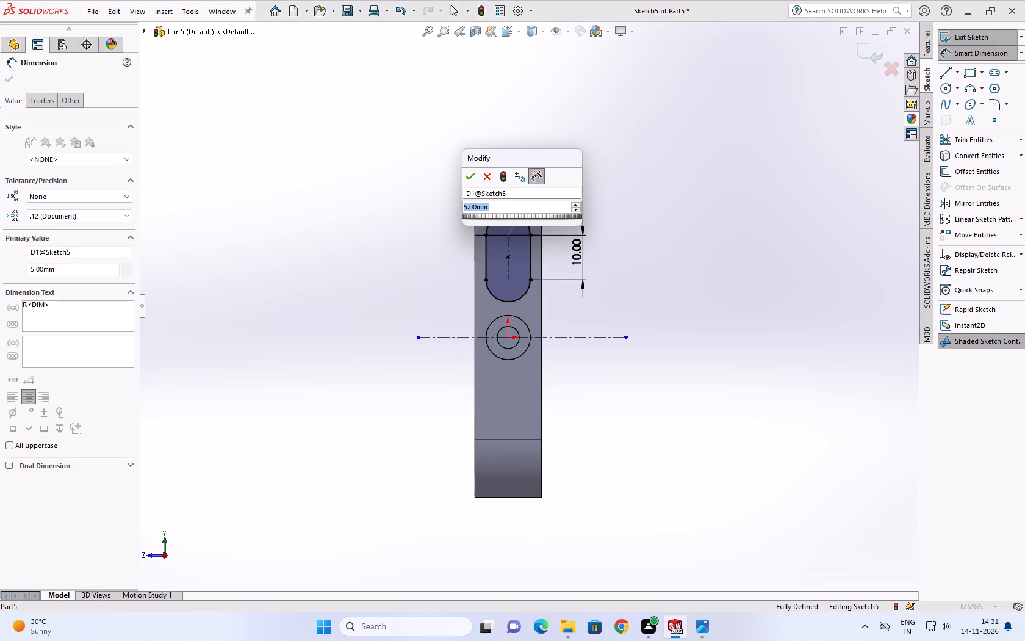
{"action": "type", "text": "2.5"}
{"action": "key", "text": "Return"}
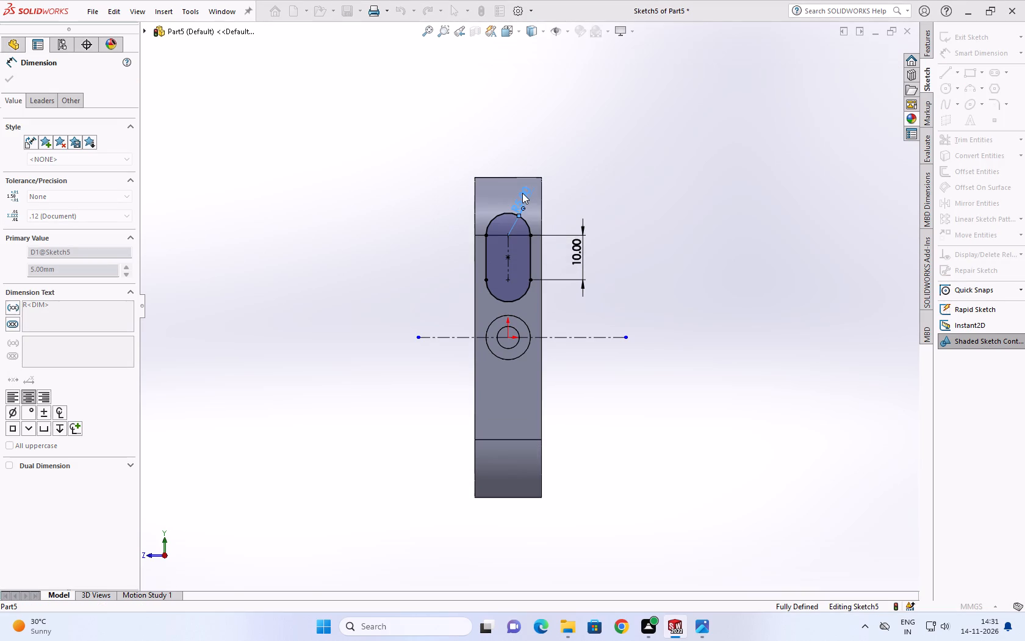
Mirror the slot about the horizontal centreline to place a copy below the boss.
{"action": "scroll", "coordinate": [534, 291], "scroll_direction": "down", "scroll_amount": 2}
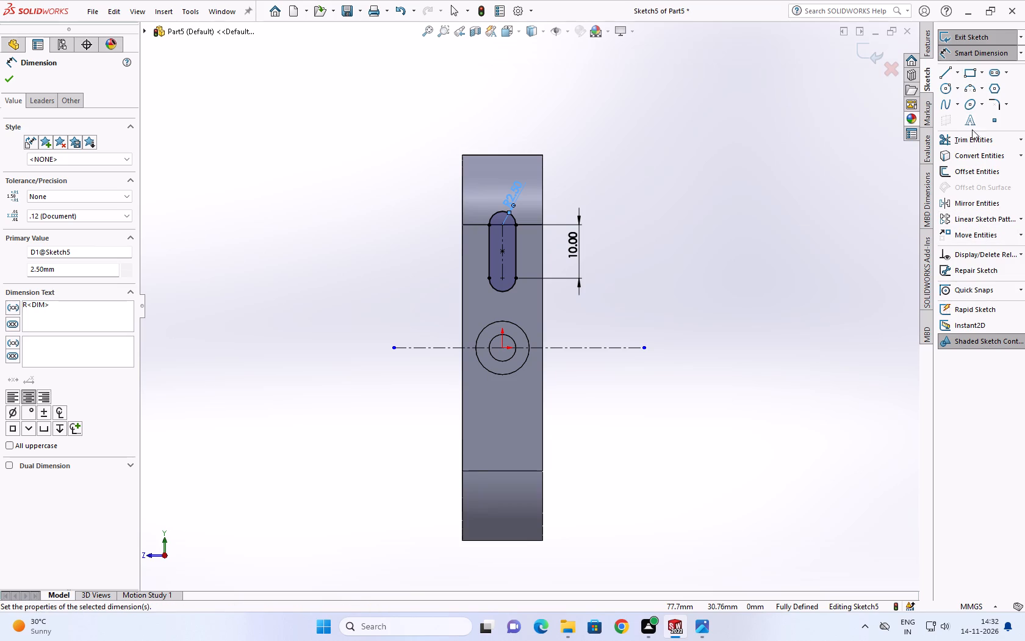
{"action": "left_click", "coordinate": [969, 206]}
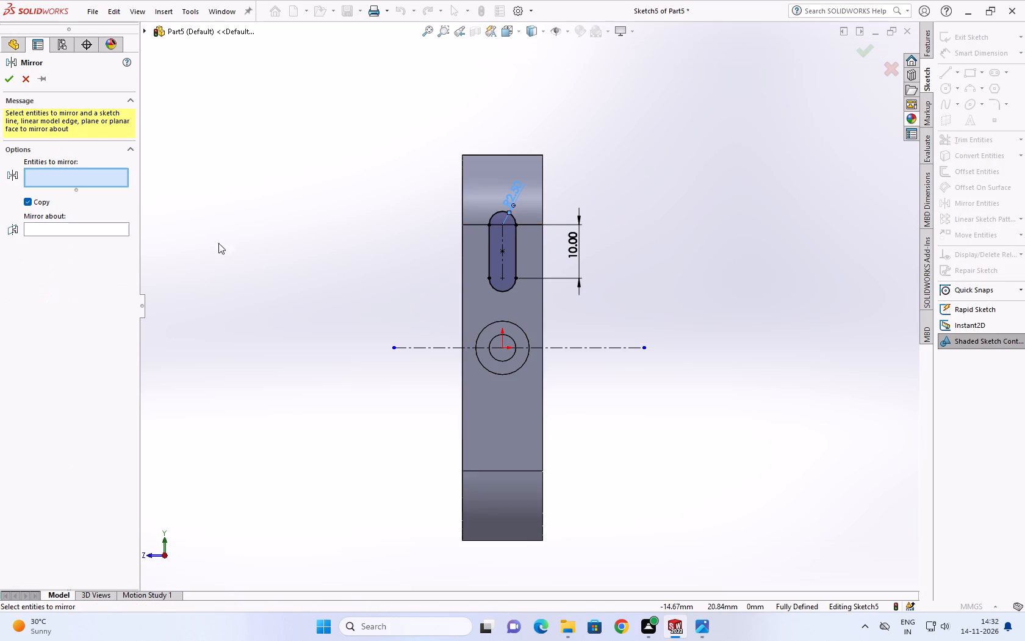
{"action": "left_click", "coordinate": [496, 241]}
{"action": "left_click", "coordinate": [114, 227]}
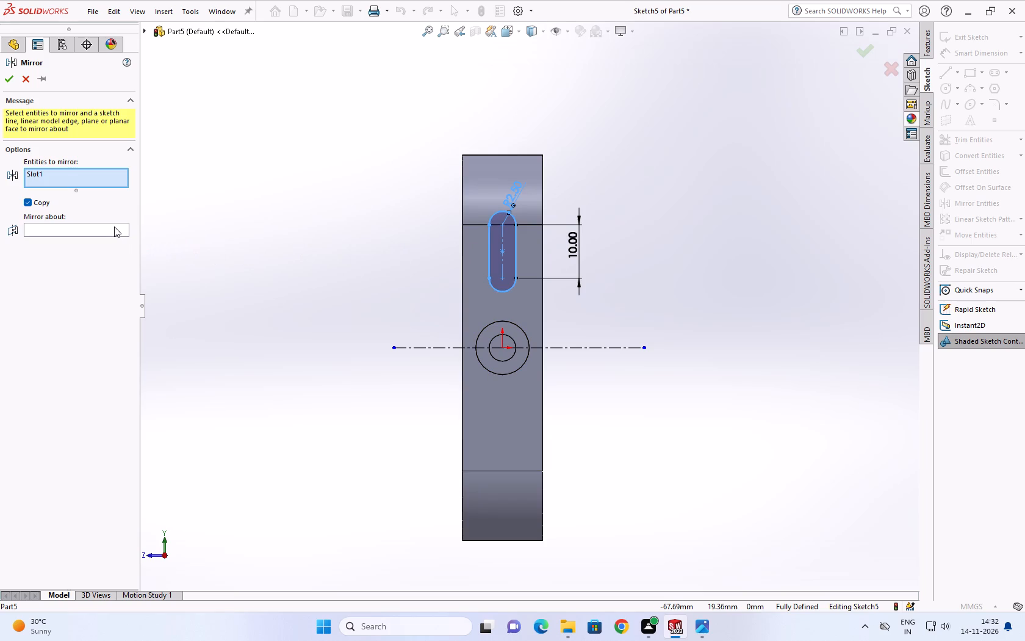
{"action": "left_click", "coordinate": [572, 346]}
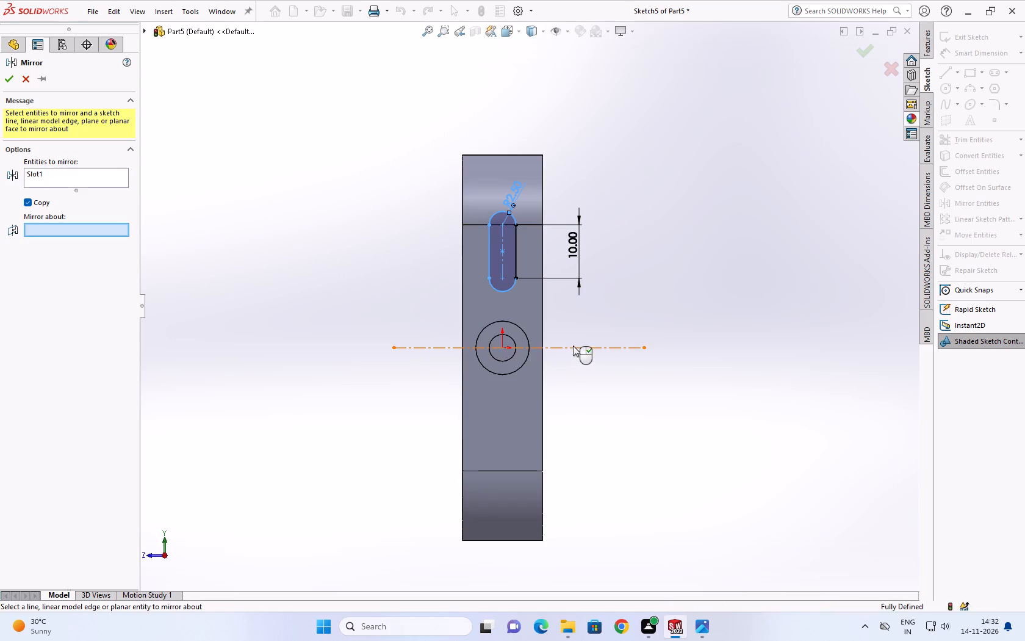
{"action": "left_click", "coordinate": [14, 79]}
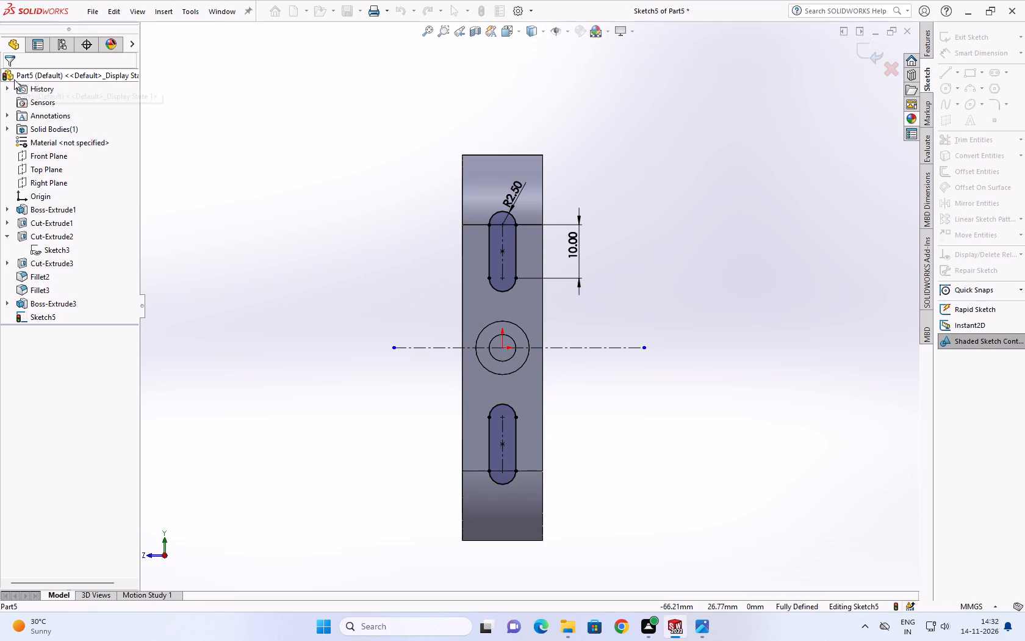
Extrude-cut both slots 18 mm blind from the side face through the wall into the two windows.
{"action": "left_click", "coordinate": [930, 46]}
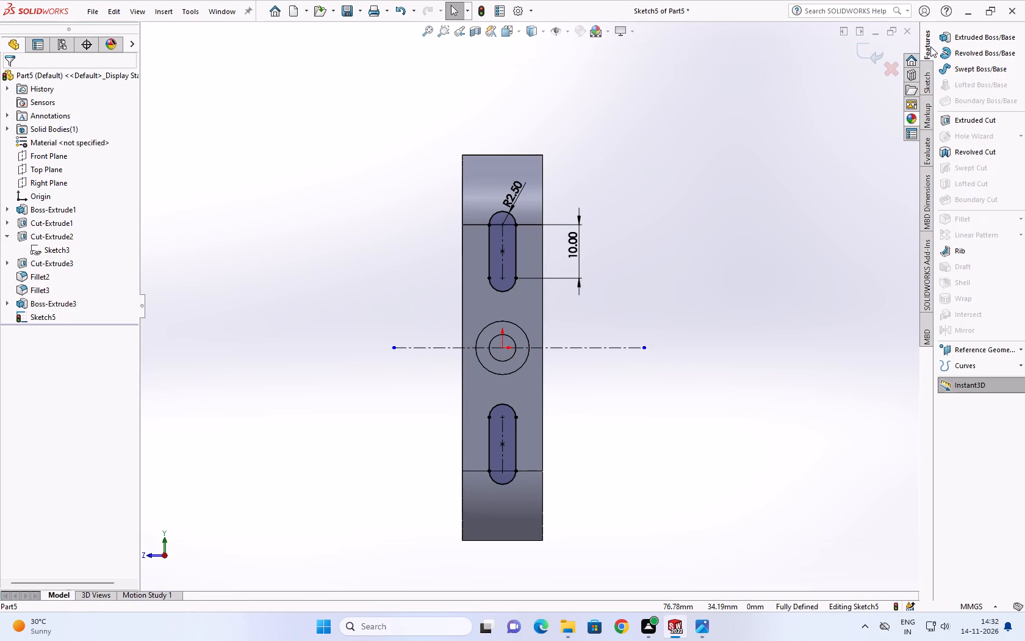
{"action": "left_click", "coordinate": [963, 125]}
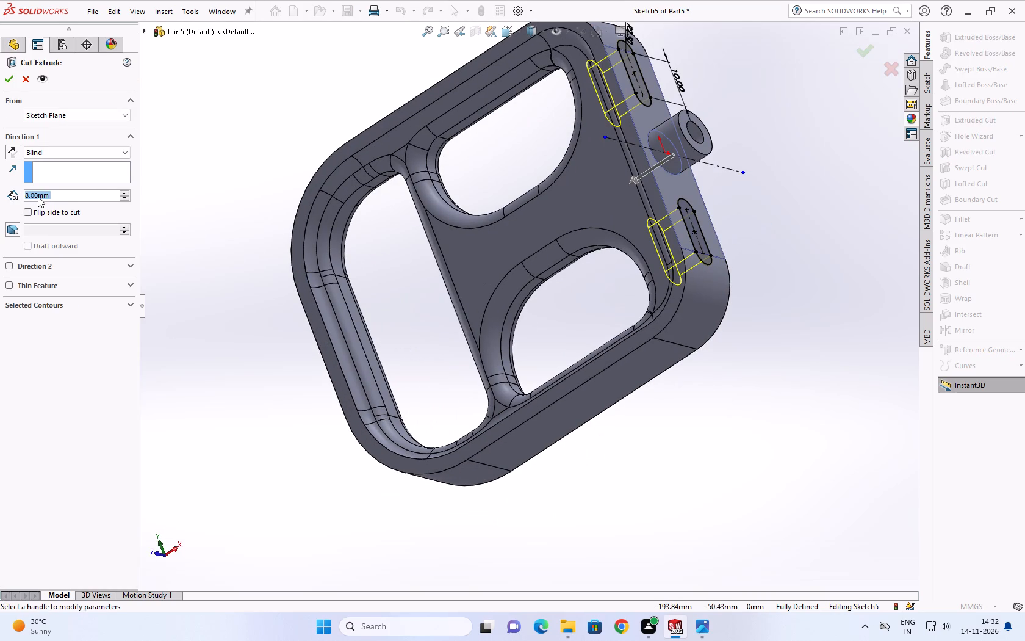
{"action": "left_click", "coordinate": [123, 191]}
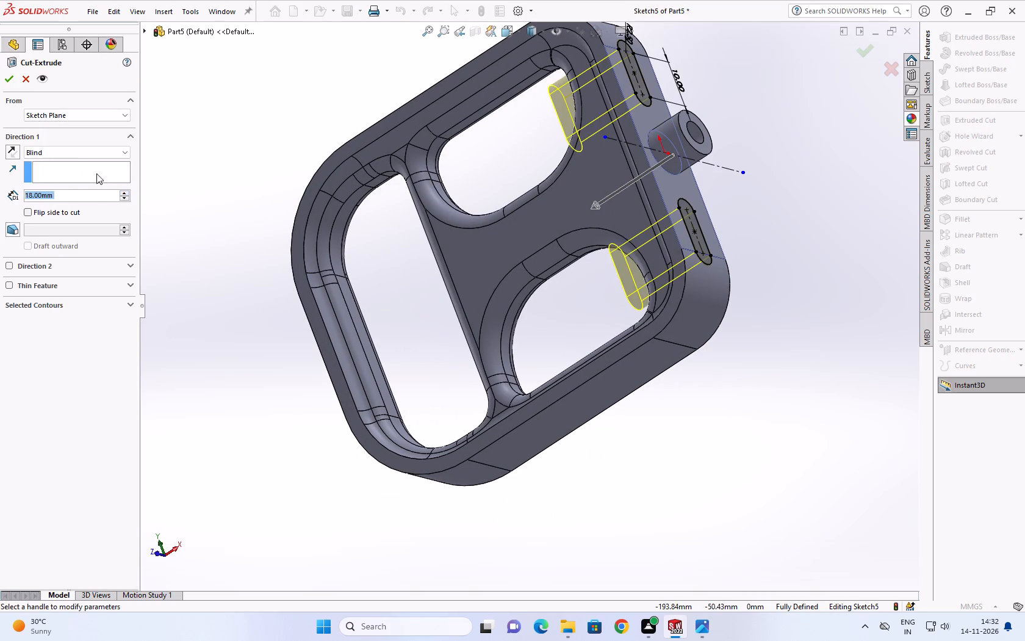
{"action": "left_click", "coordinate": [70, 148]}
{"action": "left_click", "coordinate": [55, 189]}
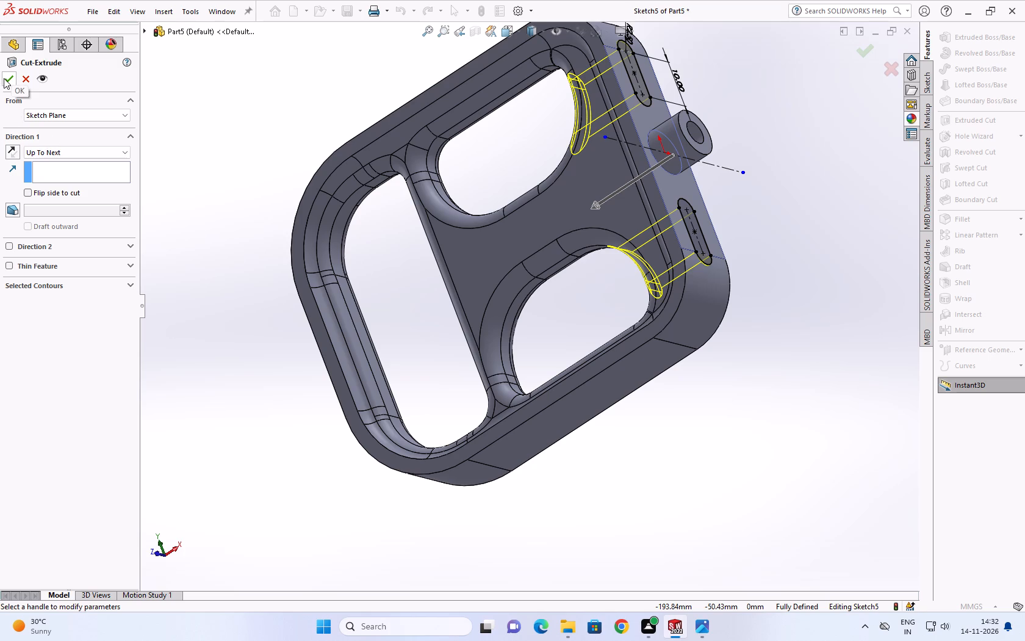
{"action": "left_click", "coordinate": [86, 152]}
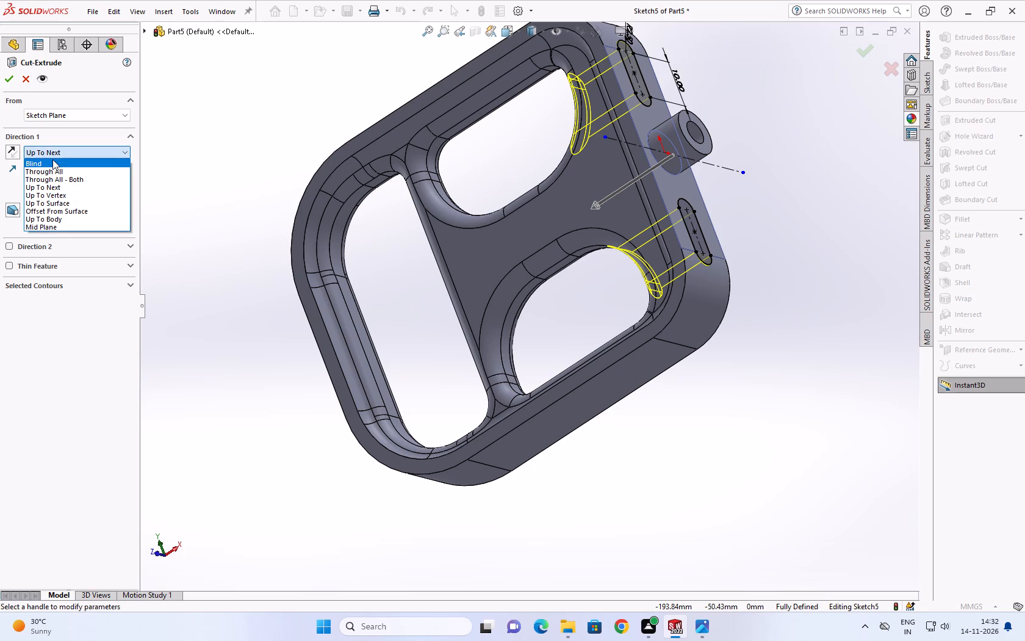
{"action": "left_click", "coordinate": [52, 159]}
{"action": "middle_click_drag", "start_coordinate": [362, 162], "coordinate": [392, 82]}
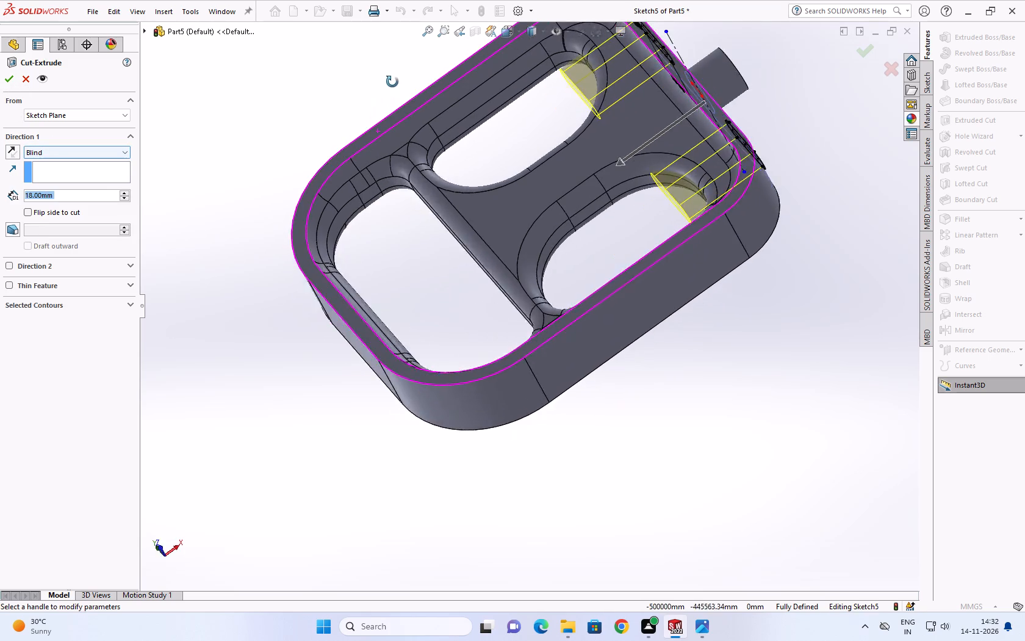
{"action": "middle_click_drag", "start_coordinate": [392, 82], "coordinate": [447, 56]}
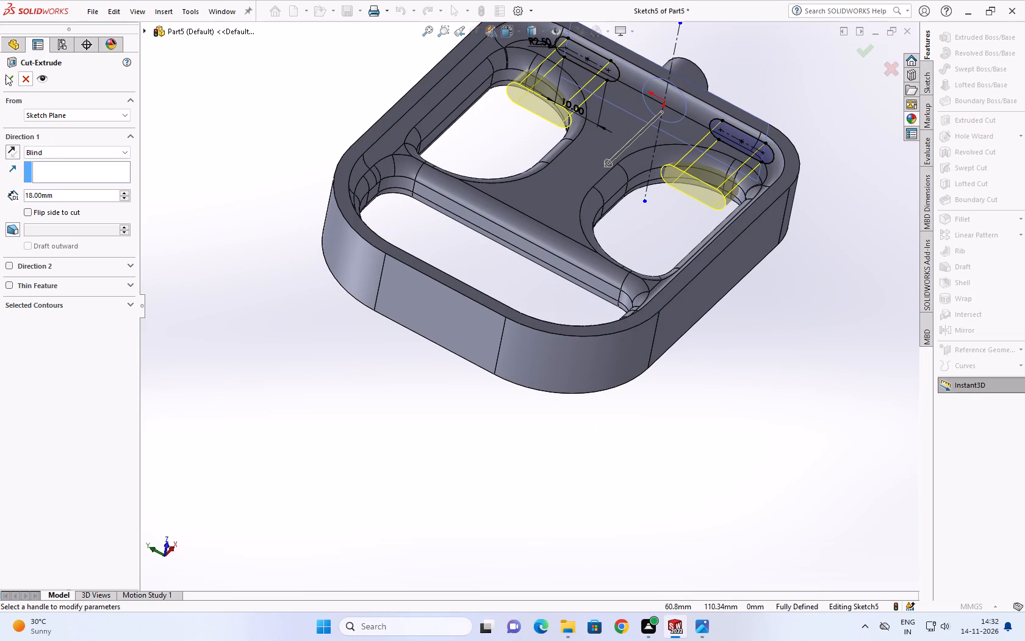
{"action": "left_click", "coordinate": [5, 76]}
Inspect the two side slots and the boss on the buckle from several angles.
{"action": "middle_click_drag", "start_coordinate": [497, 152], "coordinate": [419, 350]}
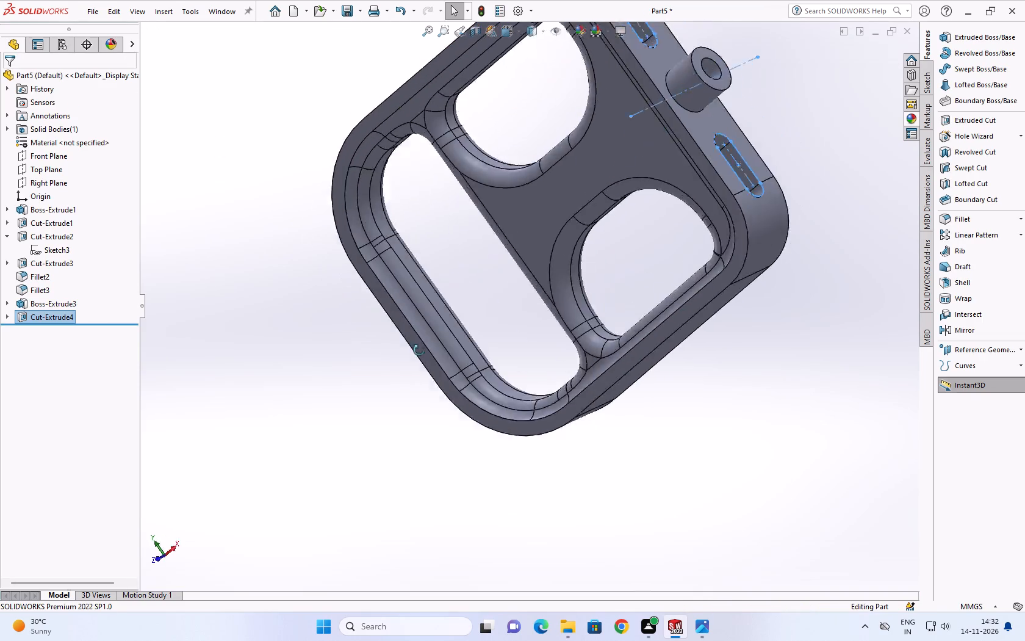
{"action": "middle_click_drag", "start_coordinate": [419, 350], "coordinate": [383, 418]}
{"action": "left_click", "coordinate": [448, 383]}
{"action": "middle_click_drag", "start_coordinate": [447, 306], "coordinate": [392, 312]}
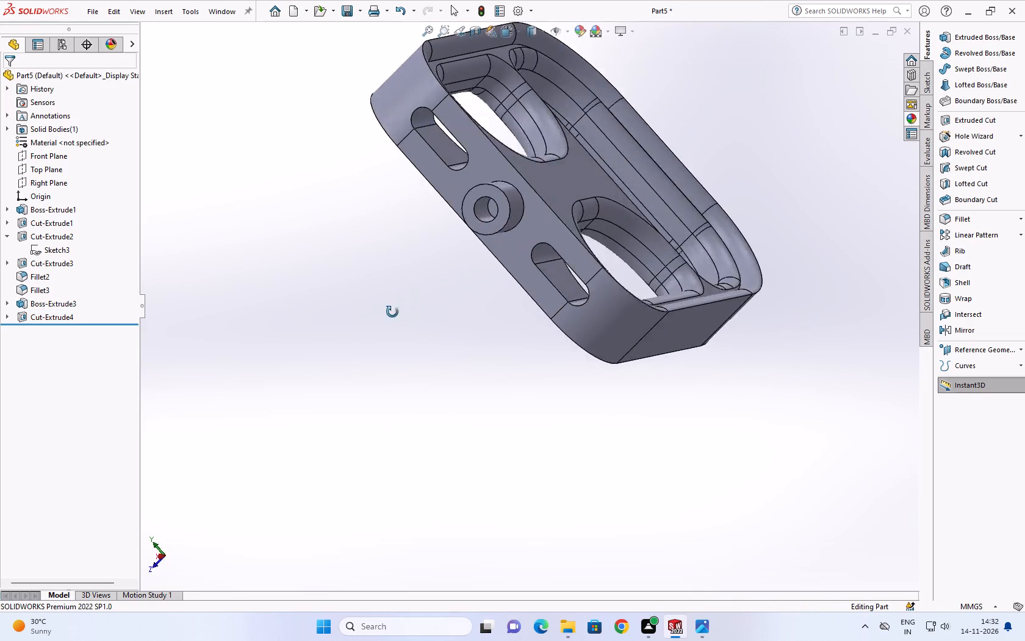
{"action": "middle_click_drag", "start_coordinate": [392, 312], "coordinate": [460, 395]}
{"action": "scroll", "coordinate": [458, 412], "scroll_direction": "up", "scroll_amount": 3}
{"action": "scroll", "coordinate": [504, 298], "scroll_direction": "down", "scroll_amount": 4}
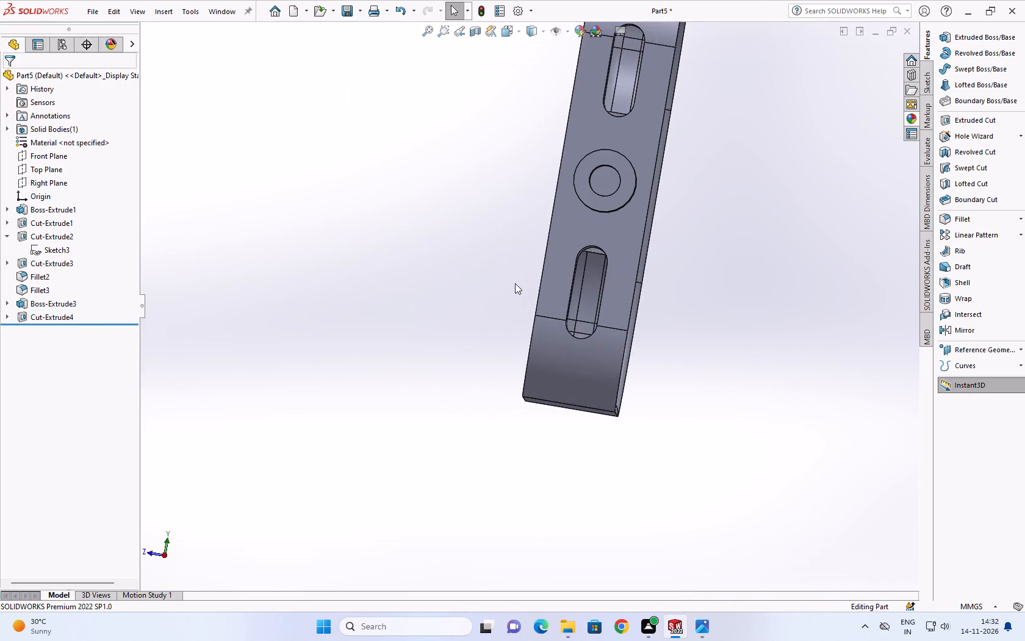
Inspect the buckle's windows, filleted recesses, side boss and slots from several angles.
{"action": "middle_click_drag", "start_coordinate": [589, 269], "coordinate": [749, 334]}
{"action": "scroll", "coordinate": [747, 339], "scroll_direction": "up", "scroll_amount": 3}
{"action": "scroll", "coordinate": [746, 301], "scroll_direction": "down", "scroll_amount": 3}
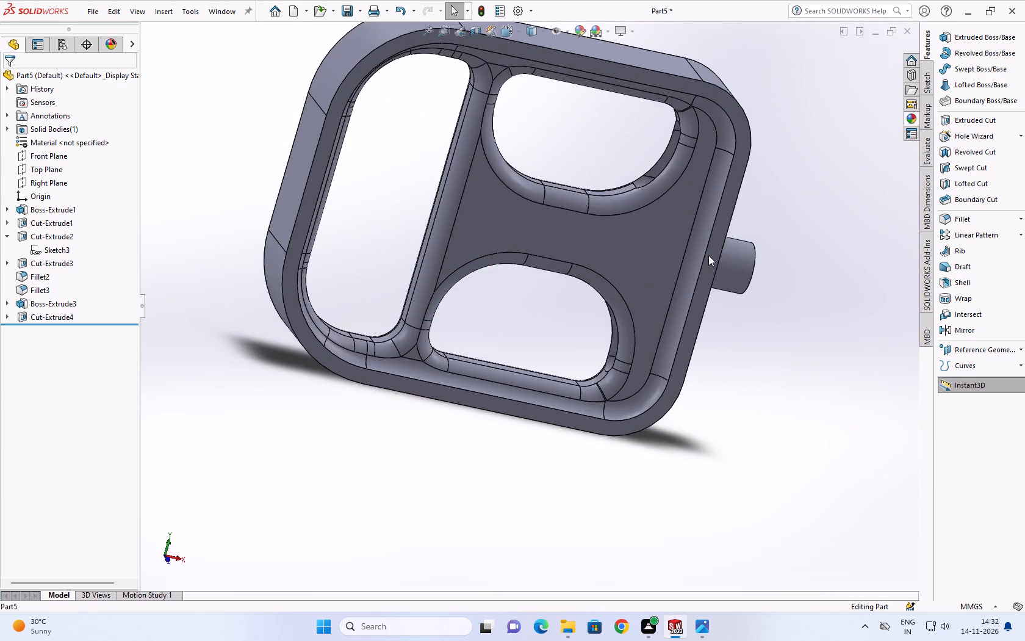
{"action": "scroll", "coordinate": [708, 255], "scroll_direction": "down", "scroll_amount": 2}
{"action": "middle_click_drag", "start_coordinate": [708, 255], "coordinate": [466, 302]}
{"action": "scroll", "coordinate": [470, 297], "scroll_direction": "up", "scroll_amount": 1}
{"action": "scroll", "coordinate": [519, 320], "scroll_direction": "up", "scroll_amount": 5}
{"action": "scroll", "coordinate": [625, 252], "scroll_direction": "up", "scroll_amount": 1}
{"action": "scroll", "coordinate": [625, 252], "scroll_direction": "down", "scroll_amount": 3}
{"action": "scroll", "coordinate": [627, 252], "scroll_direction": "up", "scroll_amount": 6}
{"action": "middle_click_drag", "start_coordinate": [624, 251], "coordinate": [729, 156]}
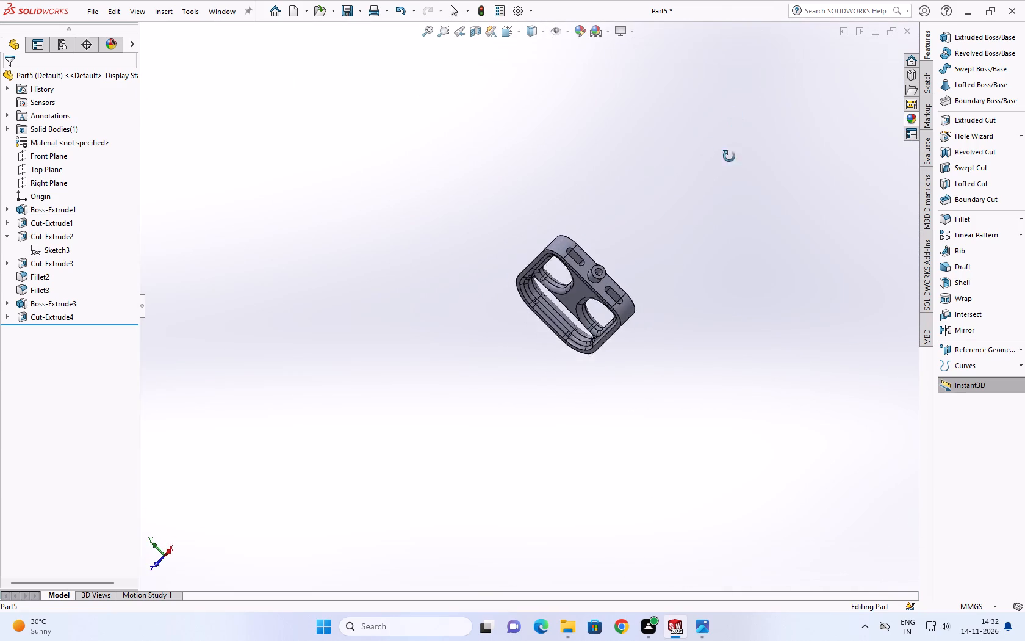
{"action": "middle_click_drag", "start_coordinate": [729, 156], "coordinate": [716, 201]}
{"action": "scroll", "coordinate": [708, 203], "scroll_direction": "down", "scroll_amount": 2}
{"action": "scroll", "coordinate": [632, 286], "scroll_direction": "down", "scroll_amount": 1}
{"action": "scroll", "coordinate": [538, 341], "scroll_direction": "up", "scroll_amount": 4}
{"action": "middle_click_drag", "start_coordinate": [540, 338], "coordinate": [688, 219]}
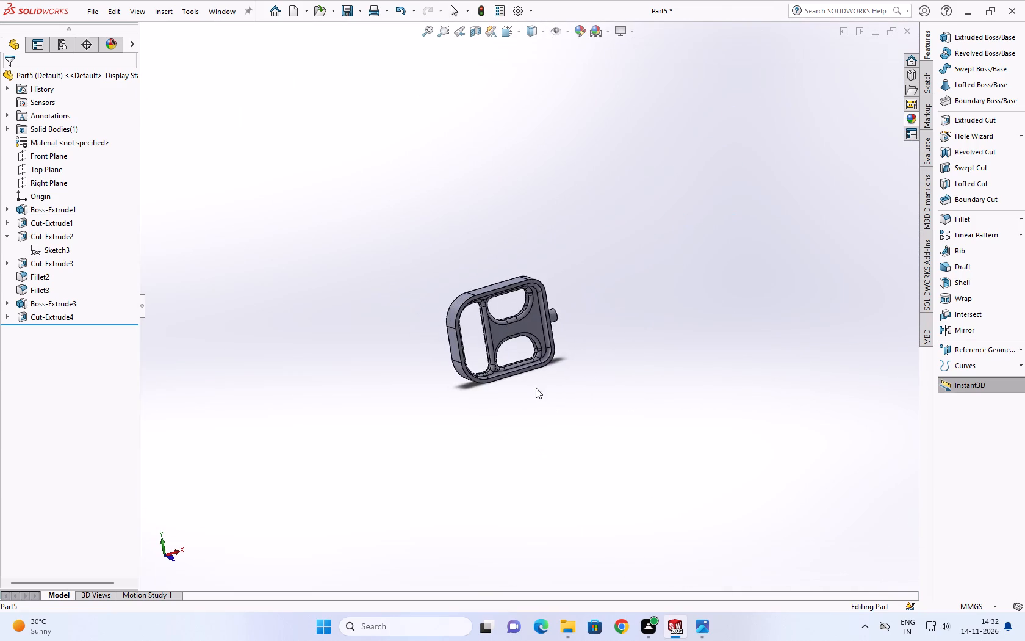
{"action": "scroll", "coordinate": [505, 394], "scroll_direction": "down", "scroll_amount": 3}
{"action": "scroll", "coordinate": [505, 310], "scroll_direction": "down", "scroll_amount": 4}
{"action": "middle_click_drag", "start_coordinate": [521, 314], "coordinate": [367, 305]}
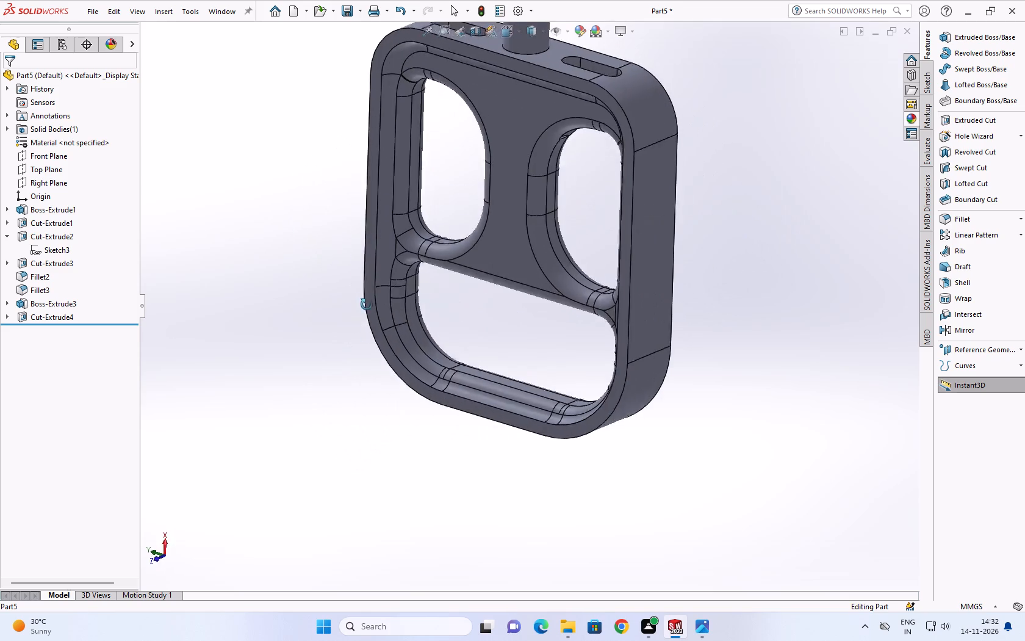
{"action": "middle_click_drag", "start_coordinate": [367, 305], "coordinate": [422, 606]}
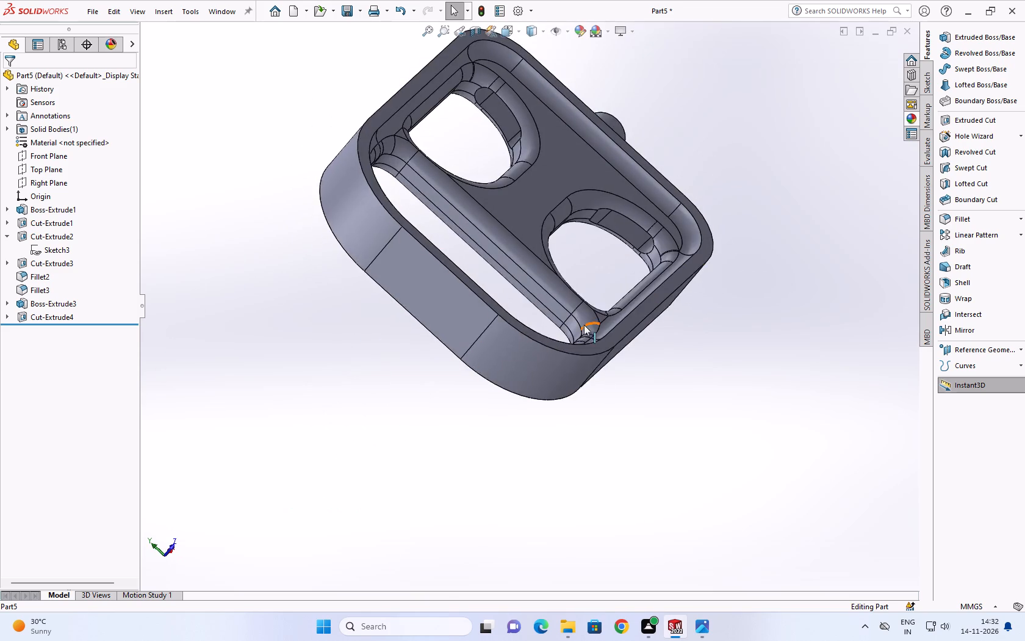
{"action": "scroll", "coordinate": [584, 324], "scroll_direction": "down", "scroll_amount": 3}
{"action": "middle_click_drag", "start_coordinate": [579, 304], "coordinate": [455, 436]}
{"action": "scroll", "coordinate": [455, 436], "scroll_direction": "up", "scroll_amount": 4}
{"action": "scroll", "coordinate": [480, 328], "scroll_direction": "down", "scroll_amount": 4}
{"action": "scroll", "coordinate": [555, 194], "scroll_direction": "up", "scroll_amount": 5}
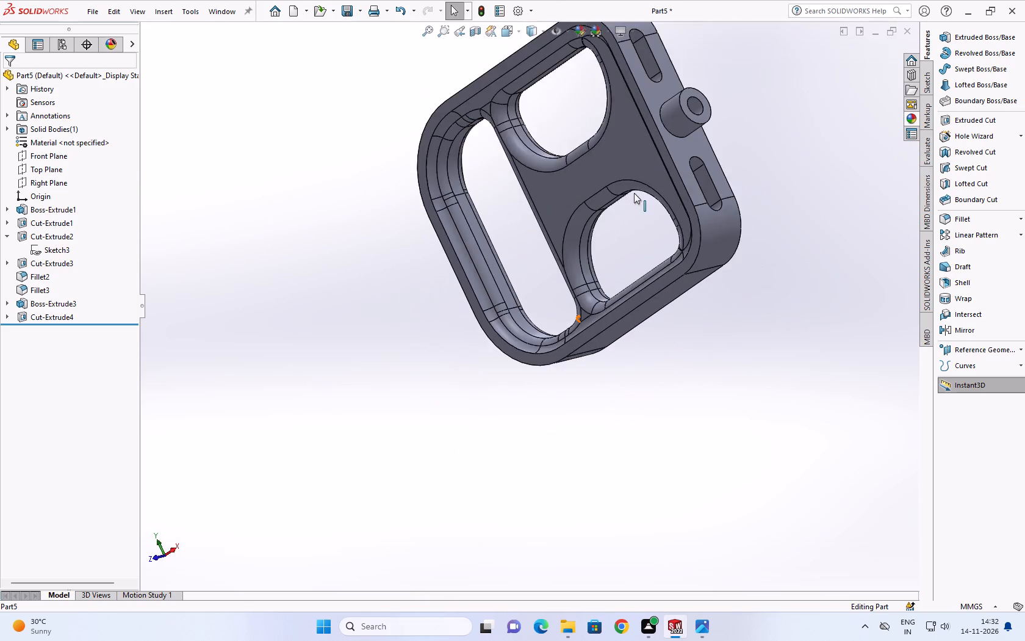
{"action": "scroll", "coordinate": [634, 193], "scroll_direction": "up", "scroll_amount": 2}
{"action": "scroll", "coordinate": [630, 188], "scroll_direction": "down", "scroll_amount": 3}
{"action": "scroll", "coordinate": [577, 219], "scroll_direction": "down", "scroll_amount": 2}
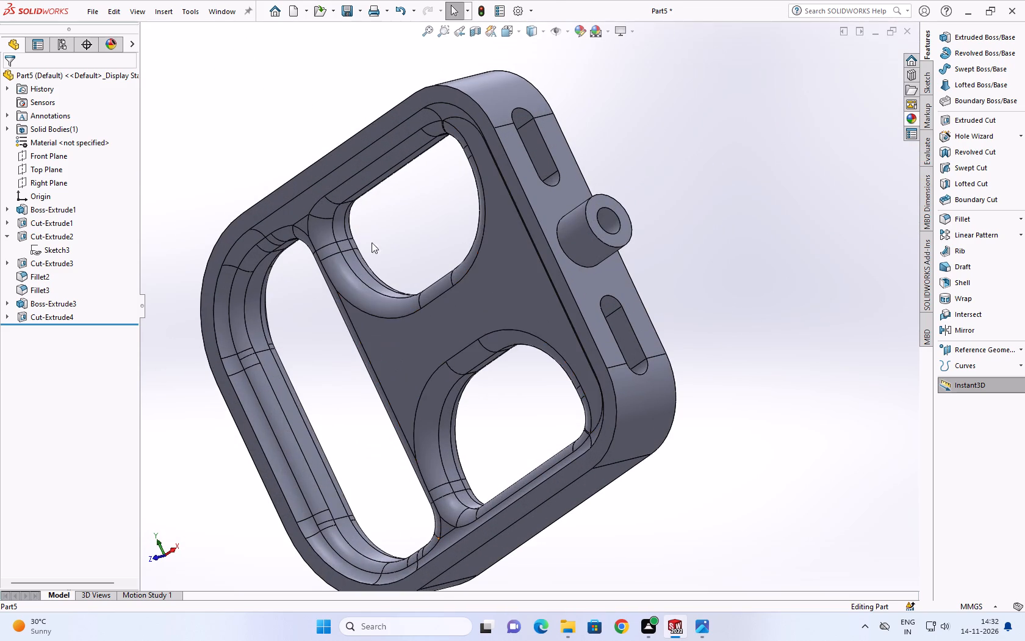
{"action": "scroll", "coordinate": [262, 104], "scroll_direction": "up", "scroll_amount": 2}
{"action": "scroll", "coordinate": [400, 174], "scroll_direction": "down", "scroll_amount": 2}
{"action": "scroll", "coordinate": [451, 211], "scroll_direction": "up", "scroll_amount": 2}
{"action": "scroll", "coordinate": [453, 212], "scroll_direction": "down", "scroll_amount": 2}
{"action": "scroll", "coordinate": [515, 265], "scroll_direction": "up", "scroll_amount": 4}
{"action": "scroll", "coordinate": [549, 343], "scroll_direction": "up", "scroll_amount": 3}
{"action": "scroll", "coordinate": [578, 396], "scroll_direction": "down", "scroll_amount": 2}
{"action": "scroll", "coordinate": [534, 314], "scroll_direction": "down", "scroll_amount": 4}
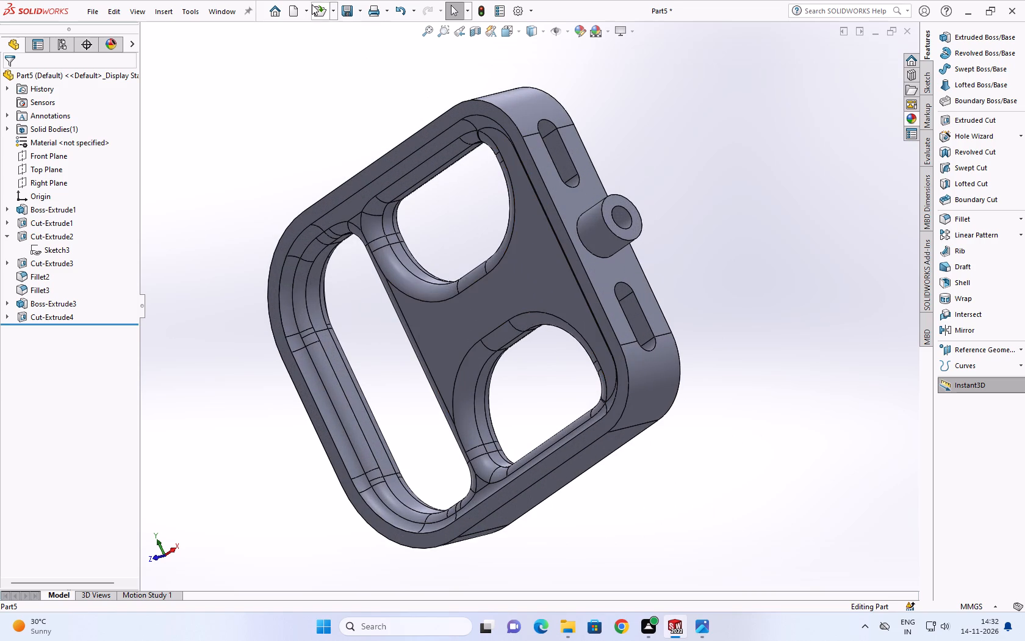
Save the part as 1.5 in the part 14 folder.
{"action": "left_click", "coordinate": [343, 7]}
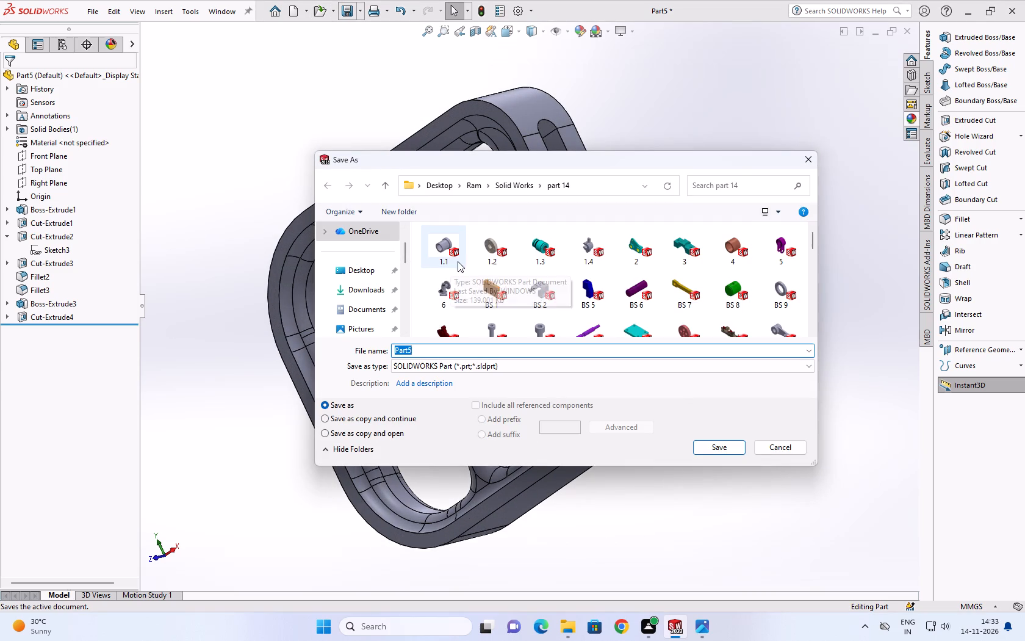
{"action": "key", "text": "1"}
{"action": "key", "text": "period"}
{"action": "key", "text": "5"}
{"action": "key", "text": "Return"}
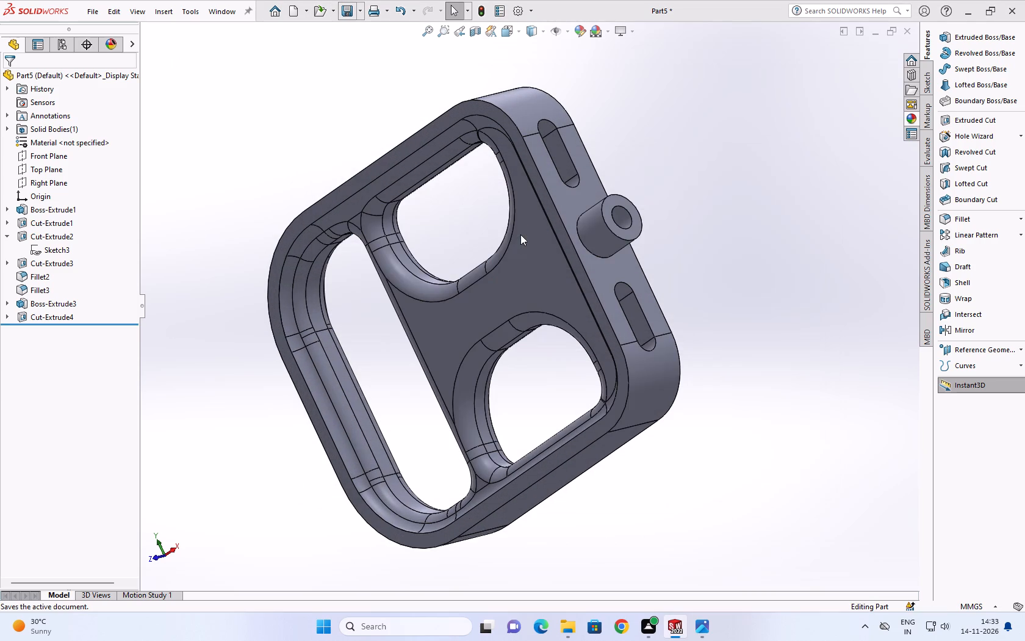
Examine the whole buckle from the boss side, the recessed faces and the outer walls.
{"action": "scroll", "coordinate": [608, 194], "scroll_direction": "up", "scroll_amount": 4}
{"action": "scroll", "coordinate": [567, 231], "scroll_direction": "down", "scroll_amount": 2}
{"action": "scroll", "coordinate": [528, 271], "scroll_direction": "down", "scroll_amount": 3}
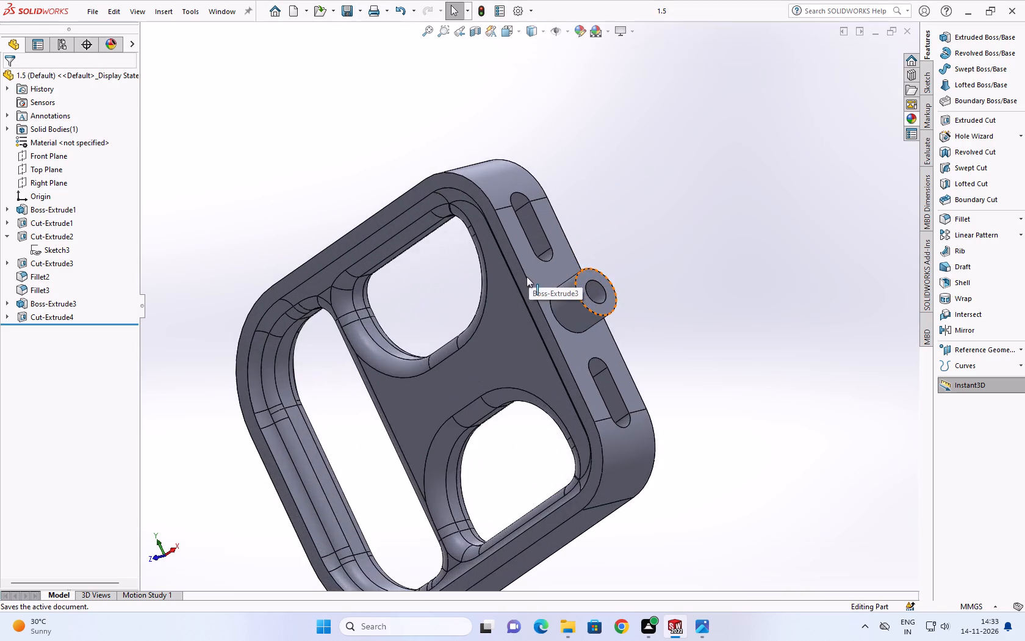
{"action": "scroll", "coordinate": [509, 267], "scroll_direction": "up", "scroll_amount": 5}
{"action": "middle_click_drag", "start_coordinate": [492, 294], "coordinate": [598, 136]}
{"action": "scroll", "coordinate": [480, 368], "scroll_direction": "up", "scroll_amount": 3}
{"action": "middle_click_drag", "start_coordinate": [516, 320], "coordinate": [680, 253]}
{"action": "scroll", "coordinate": [669, 257], "scroll_direction": "up", "scroll_amount": 1}
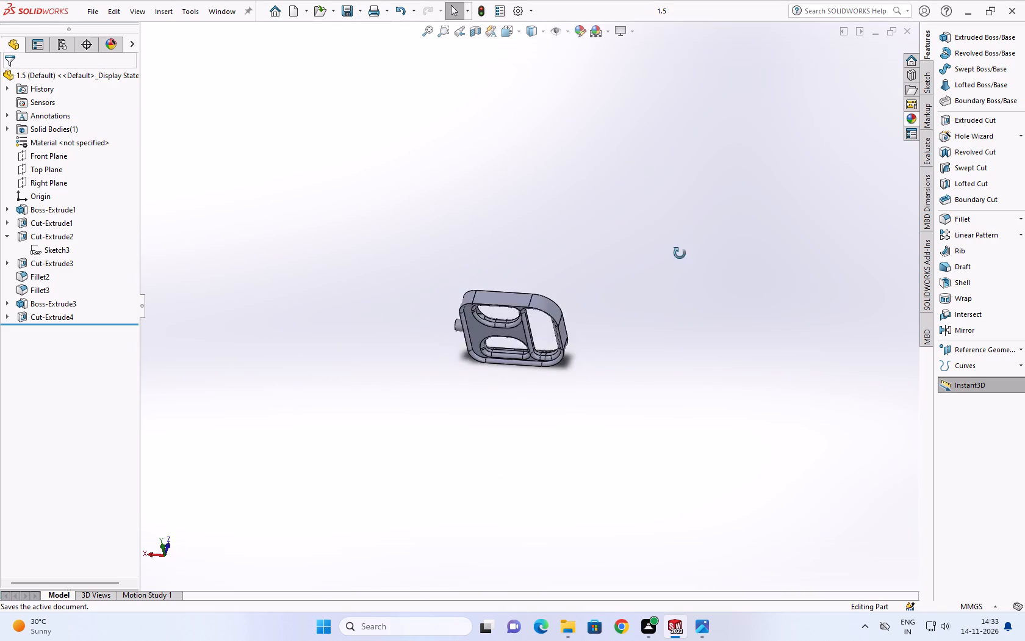
{"action": "middle_click_drag", "start_coordinate": [680, 253], "coordinate": [678, 254]}
{"action": "middle_click_drag", "start_coordinate": [327, 330], "coordinate": [591, 282]}
{"action": "scroll", "coordinate": [433, 359], "scroll_direction": "up", "scroll_amount": 1}
{"action": "middle_click_drag", "start_coordinate": [433, 359], "coordinate": [598, 309]}
{"action": "middle_click_drag", "start_coordinate": [486, 347], "coordinate": [635, 288]}
{"action": "scroll", "coordinate": [599, 306], "scroll_direction": "up", "scroll_amount": 1}
{"action": "middle_click_drag", "start_coordinate": [351, 379], "coordinate": [604, 313]}
{"action": "middle_click_drag", "start_coordinate": [286, 385], "coordinate": [405, 354]}
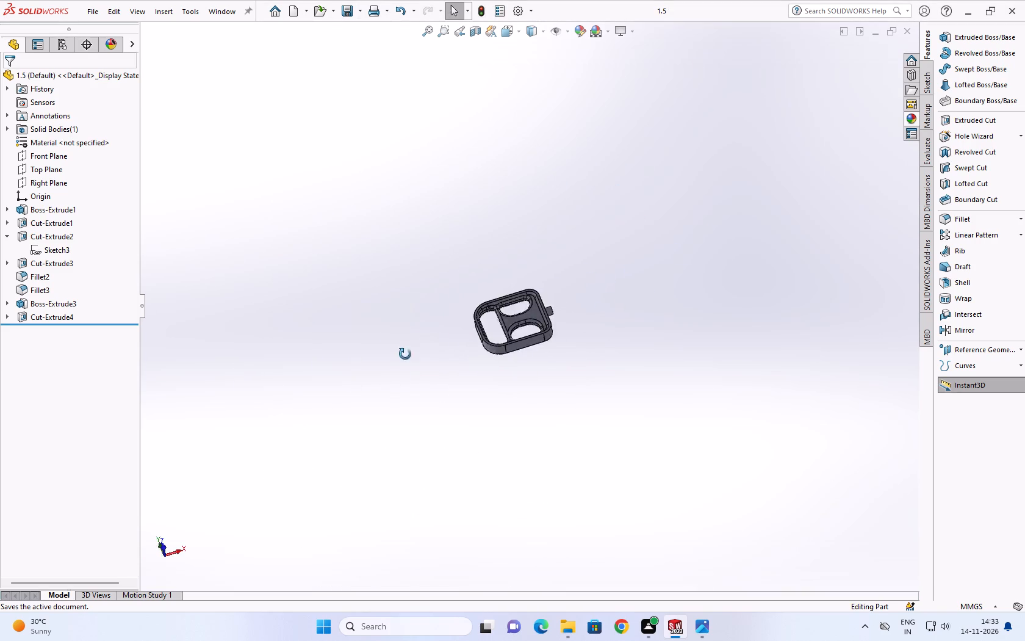
{"action": "middle_click_drag", "start_coordinate": [405, 354], "coordinate": [666, 324]}
{"action": "middle_click_drag", "start_coordinate": [153, 410], "coordinate": [536, 362]}
{"action": "scroll", "coordinate": [365, 362], "scroll_direction": "up", "scroll_amount": 1}
{"action": "middle_click_drag", "start_coordinate": [344, 408], "coordinate": [547, 373]}
{"action": "middle_click_drag", "start_coordinate": [376, 402], "coordinate": [501, 367]}
{"action": "scroll", "coordinate": [390, 391], "scroll_direction": "up", "scroll_amount": 1}
{"action": "middle_click_drag", "start_coordinate": [310, 400], "coordinate": [436, 374]}
{"action": "scroll", "coordinate": [282, 399], "scroll_direction": "up", "scroll_amount": 2}
{"action": "middle_click_drag", "start_coordinate": [292, 394], "coordinate": [382, 362]}
{"action": "scroll", "coordinate": [370, 364], "scroll_direction": "down", "scroll_amount": 5}
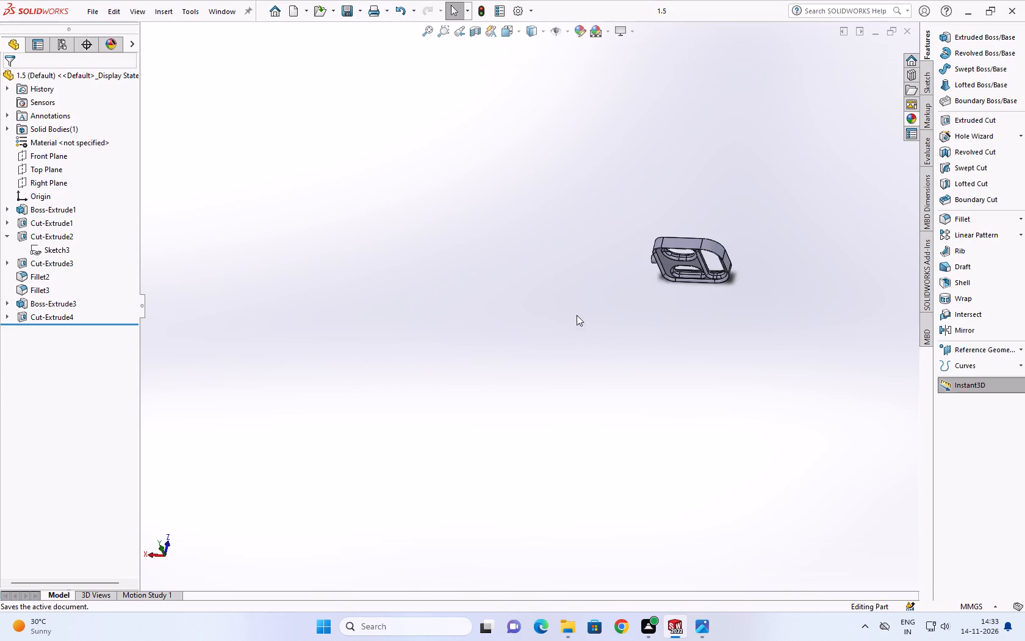
{"action": "scroll", "coordinate": [719, 258], "scroll_direction": "down", "scroll_amount": 4}
{"action": "scroll", "coordinate": [752, 248], "scroll_direction": "up", "scroll_amount": 1}
{"action": "scroll", "coordinate": [752, 248], "scroll_direction": "down", "scroll_amount": 6}
{"action": "scroll", "coordinate": [693, 222], "scroll_direction": "up", "scroll_amount": 3}
{"action": "middle_click_drag", "start_coordinate": [693, 222], "coordinate": [691, 150]}
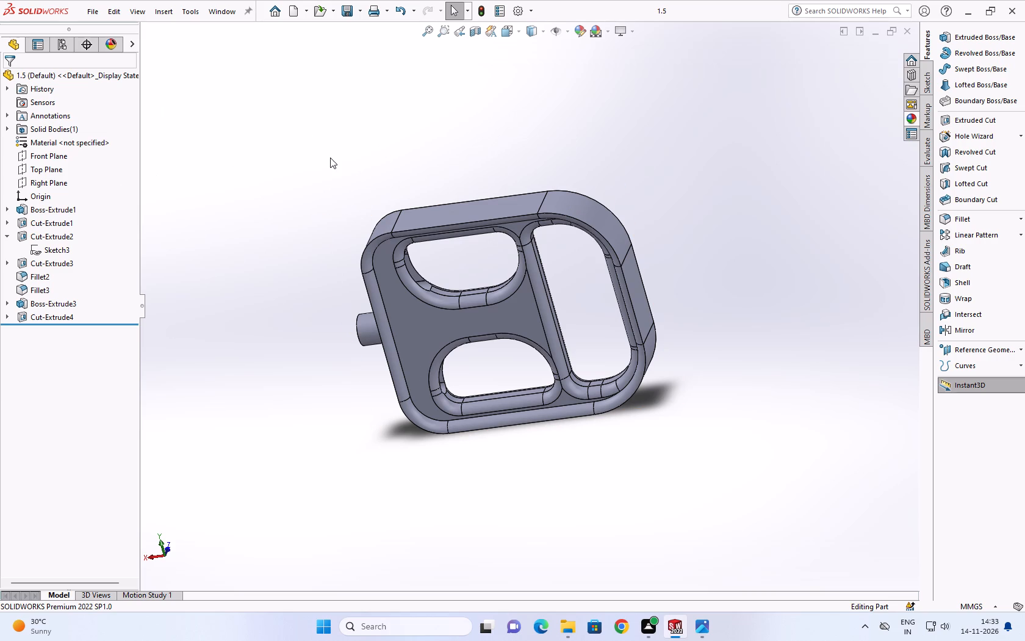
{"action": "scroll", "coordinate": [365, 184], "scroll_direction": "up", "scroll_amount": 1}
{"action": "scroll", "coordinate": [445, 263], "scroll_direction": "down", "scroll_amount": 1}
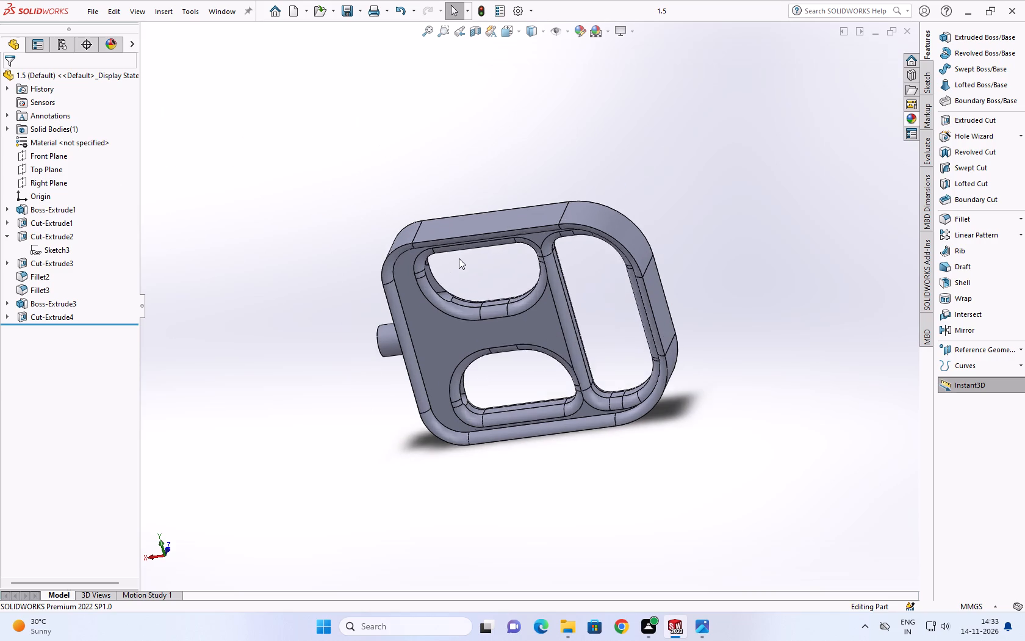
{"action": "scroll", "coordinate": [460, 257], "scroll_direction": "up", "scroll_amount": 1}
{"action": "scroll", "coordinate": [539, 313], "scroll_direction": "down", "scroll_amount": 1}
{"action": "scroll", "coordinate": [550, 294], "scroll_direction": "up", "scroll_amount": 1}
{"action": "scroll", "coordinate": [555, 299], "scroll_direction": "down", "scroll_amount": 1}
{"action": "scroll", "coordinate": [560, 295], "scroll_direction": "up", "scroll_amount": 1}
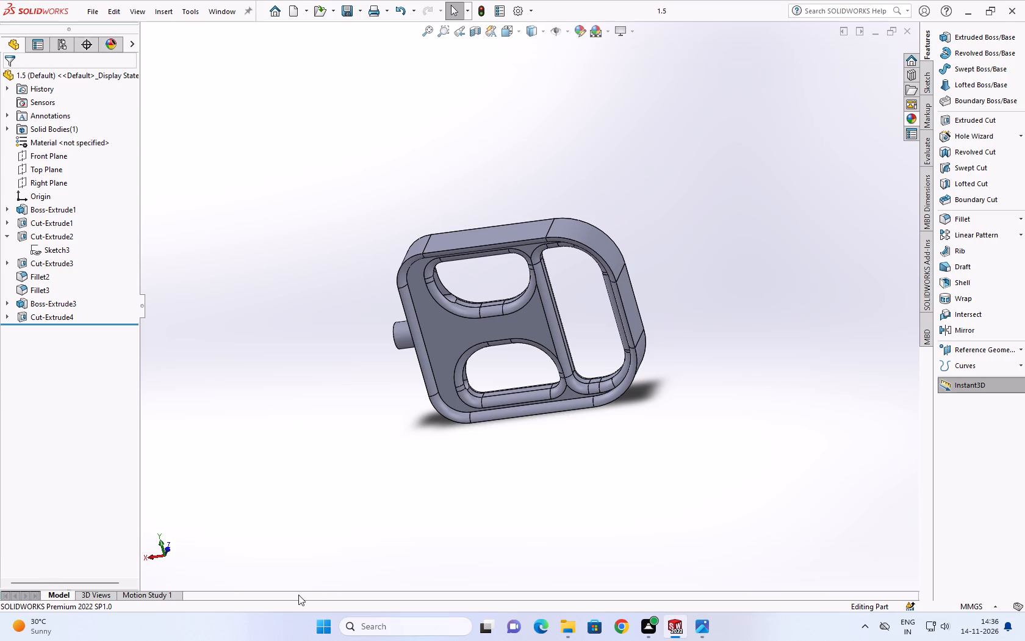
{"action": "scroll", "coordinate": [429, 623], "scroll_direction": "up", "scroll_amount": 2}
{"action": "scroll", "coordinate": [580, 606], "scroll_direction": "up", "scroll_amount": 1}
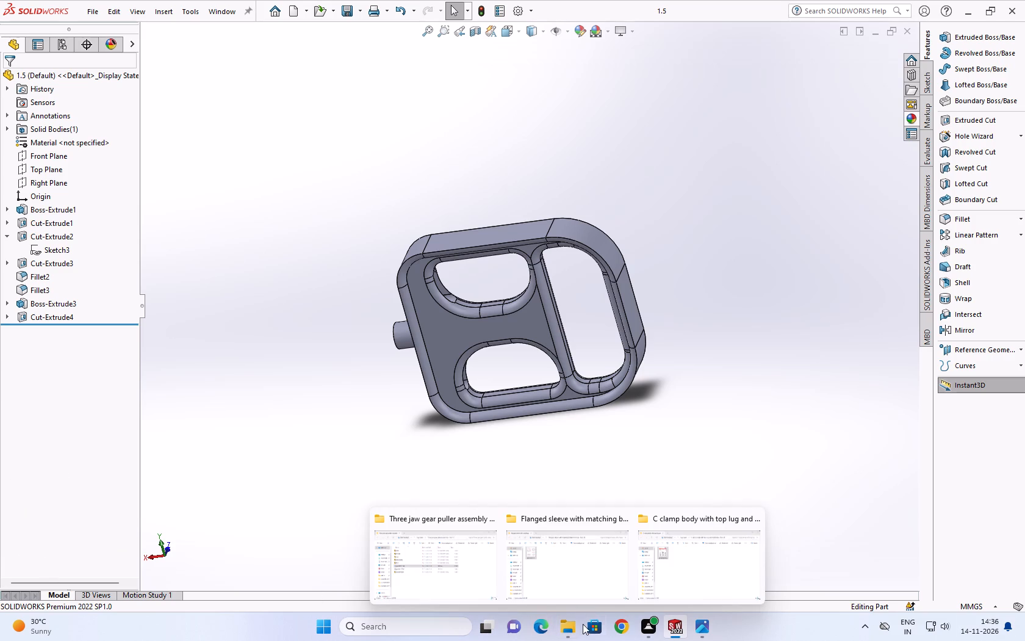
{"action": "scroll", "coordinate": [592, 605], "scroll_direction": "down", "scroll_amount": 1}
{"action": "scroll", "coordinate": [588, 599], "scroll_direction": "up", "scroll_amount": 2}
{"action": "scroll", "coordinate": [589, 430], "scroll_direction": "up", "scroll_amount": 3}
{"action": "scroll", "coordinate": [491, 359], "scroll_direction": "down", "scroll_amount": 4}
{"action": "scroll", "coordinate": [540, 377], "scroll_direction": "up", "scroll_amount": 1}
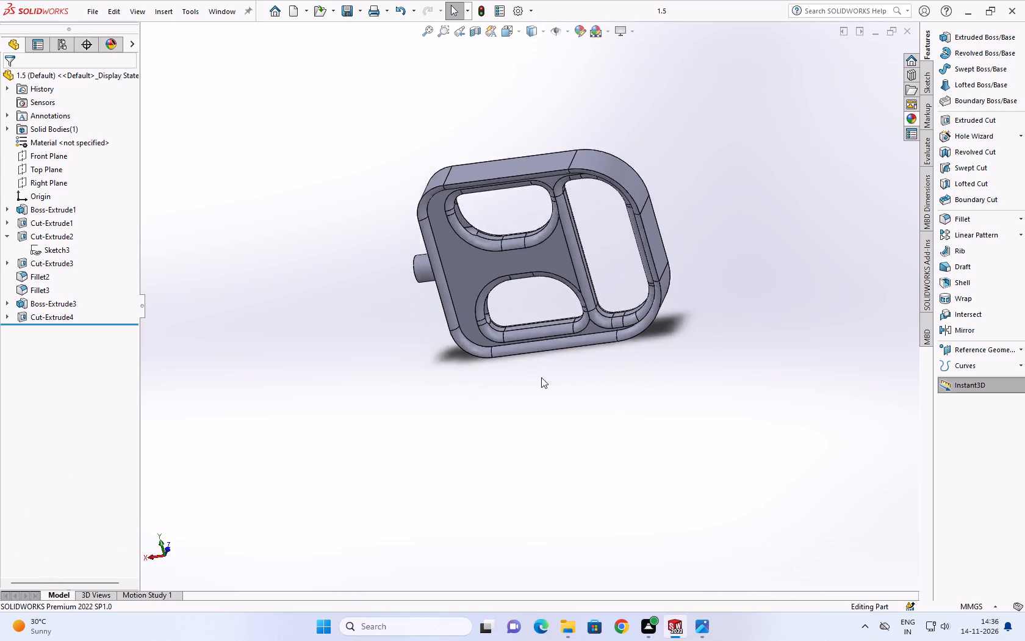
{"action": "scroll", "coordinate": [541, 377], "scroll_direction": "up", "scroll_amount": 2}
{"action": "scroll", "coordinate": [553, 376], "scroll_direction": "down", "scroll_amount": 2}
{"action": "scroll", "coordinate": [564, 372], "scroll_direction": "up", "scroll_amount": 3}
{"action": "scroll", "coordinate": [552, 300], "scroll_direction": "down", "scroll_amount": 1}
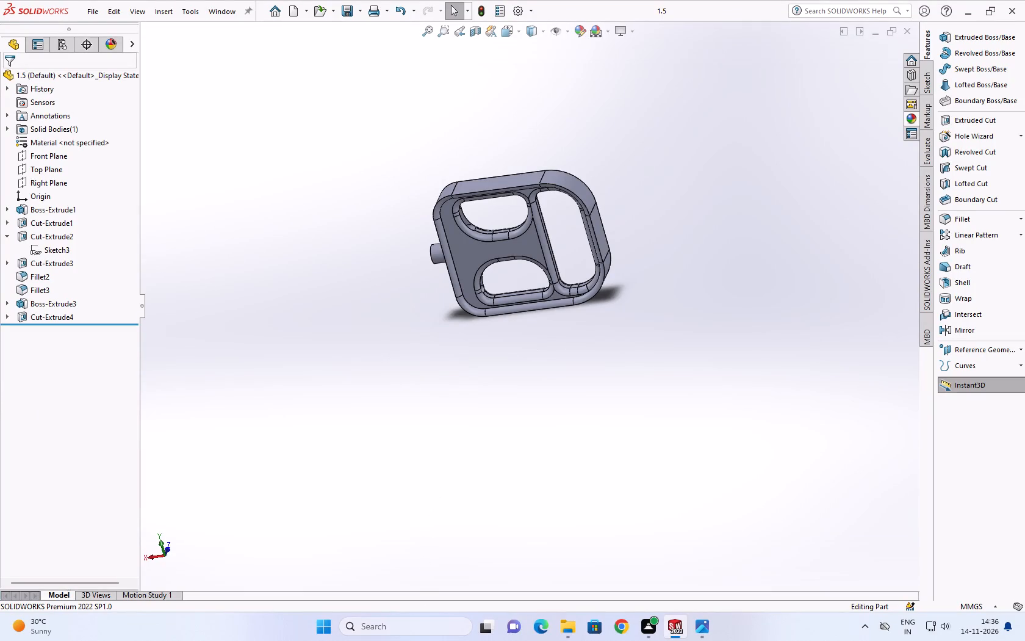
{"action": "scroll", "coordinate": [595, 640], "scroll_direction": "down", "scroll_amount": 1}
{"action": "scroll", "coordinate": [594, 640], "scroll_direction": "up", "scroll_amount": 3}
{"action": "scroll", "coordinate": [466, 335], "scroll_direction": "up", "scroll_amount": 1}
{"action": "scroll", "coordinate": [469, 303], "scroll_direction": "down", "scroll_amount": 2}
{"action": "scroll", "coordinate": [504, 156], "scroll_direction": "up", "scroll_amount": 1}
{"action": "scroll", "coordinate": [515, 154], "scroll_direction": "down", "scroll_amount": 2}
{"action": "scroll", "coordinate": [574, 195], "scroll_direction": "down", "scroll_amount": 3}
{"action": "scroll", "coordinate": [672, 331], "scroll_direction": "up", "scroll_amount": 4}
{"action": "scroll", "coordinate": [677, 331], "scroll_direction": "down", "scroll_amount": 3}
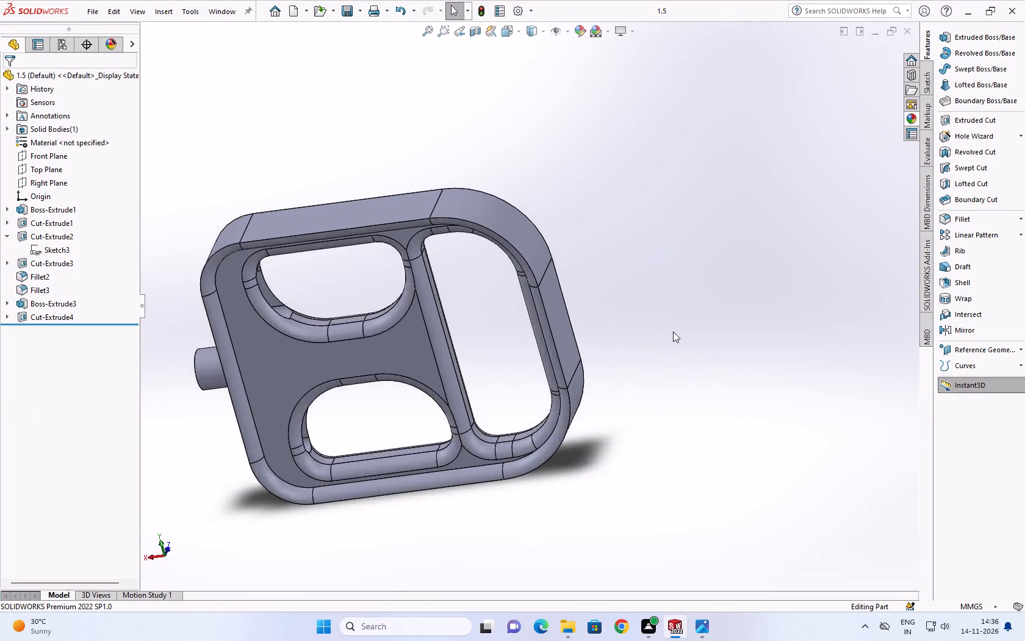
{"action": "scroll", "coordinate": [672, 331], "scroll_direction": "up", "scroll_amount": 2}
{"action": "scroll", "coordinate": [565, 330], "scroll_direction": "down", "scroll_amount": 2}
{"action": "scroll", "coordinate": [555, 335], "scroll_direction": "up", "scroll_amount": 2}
Review the buckle's side slots, hollow boss and both recessed faces from different directions.
{"action": "middle_click_drag", "start_coordinate": [553, 331], "coordinate": [698, 171]}
{"action": "middle_click_drag", "start_coordinate": [529, 343], "coordinate": [588, 301]}
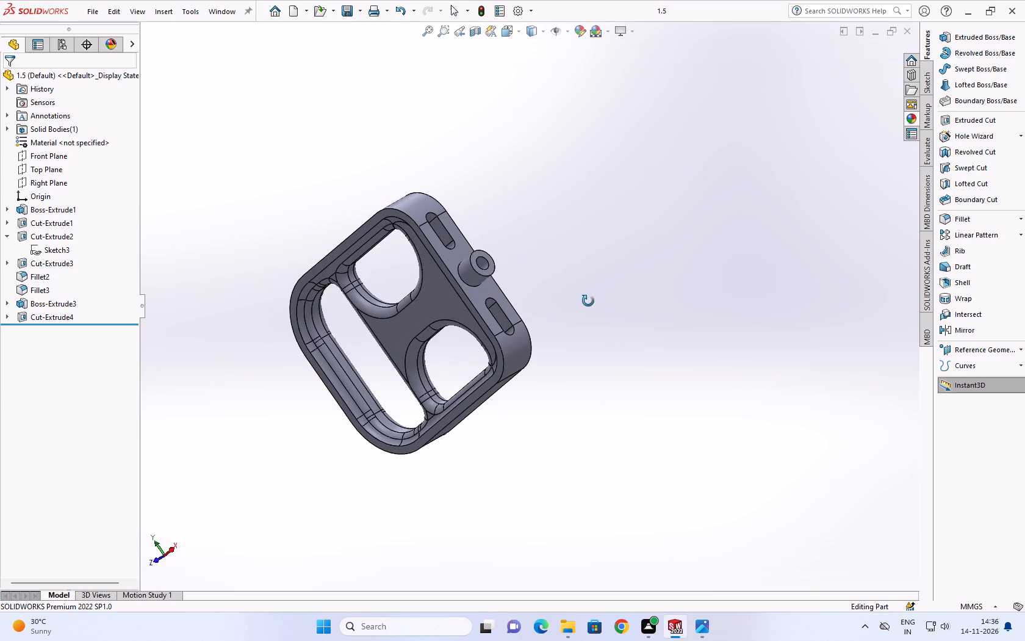
{"action": "scroll", "coordinate": [423, 362], "scroll_direction": "down", "scroll_amount": 1}
{"action": "middle_click_drag", "start_coordinate": [423, 362], "coordinate": [425, 383]}
{"action": "scroll", "coordinate": [433, 344], "scroll_direction": "down", "scroll_amount": 3}
{"action": "middle_click_drag", "start_coordinate": [469, 352], "coordinate": [445, 442]}
{"action": "scroll", "coordinate": [469, 352], "scroll_direction": "down", "scroll_amount": 1}
{"action": "scroll", "coordinate": [411, 373], "scroll_direction": "up", "scroll_amount": 4}
{"action": "scroll", "coordinate": [439, 335], "scroll_direction": "down", "scroll_amount": 1}
{"action": "middle_click_drag", "start_coordinate": [440, 331], "coordinate": [477, 283]}
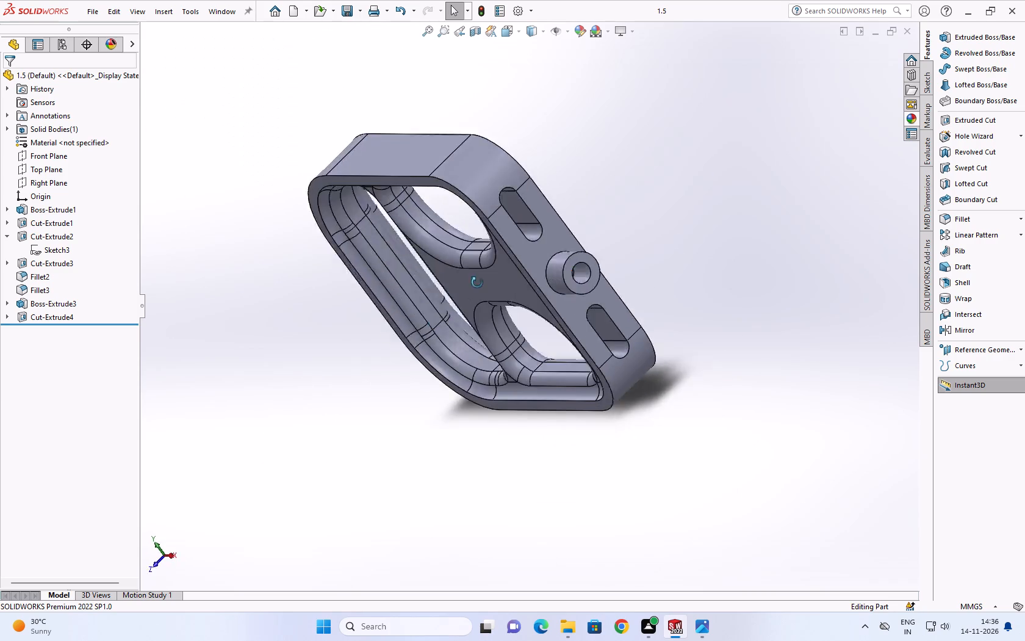
{"action": "middle_click_drag", "start_coordinate": [477, 283], "coordinate": [500, 265]}
{"action": "scroll", "coordinate": [466, 301], "scroll_direction": "up", "scroll_amount": 1}
{"action": "middle_click_drag", "start_coordinate": [475, 297], "coordinate": [524, 253]}
{"action": "middle_click_drag", "start_coordinate": [483, 290], "coordinate": [565, 234]}
{"action": "scroll", "coordinate": [483, 289], "scroll_direction": "up", "scroll_amount": 1}
{"action": "middle_click_drag", "start_coordinate": [411, 294], "coordinate": [549, 264]}
{"action": "middle_click_drag", "start_coordinate": [383, 292], "coordinate": [594, 253]}
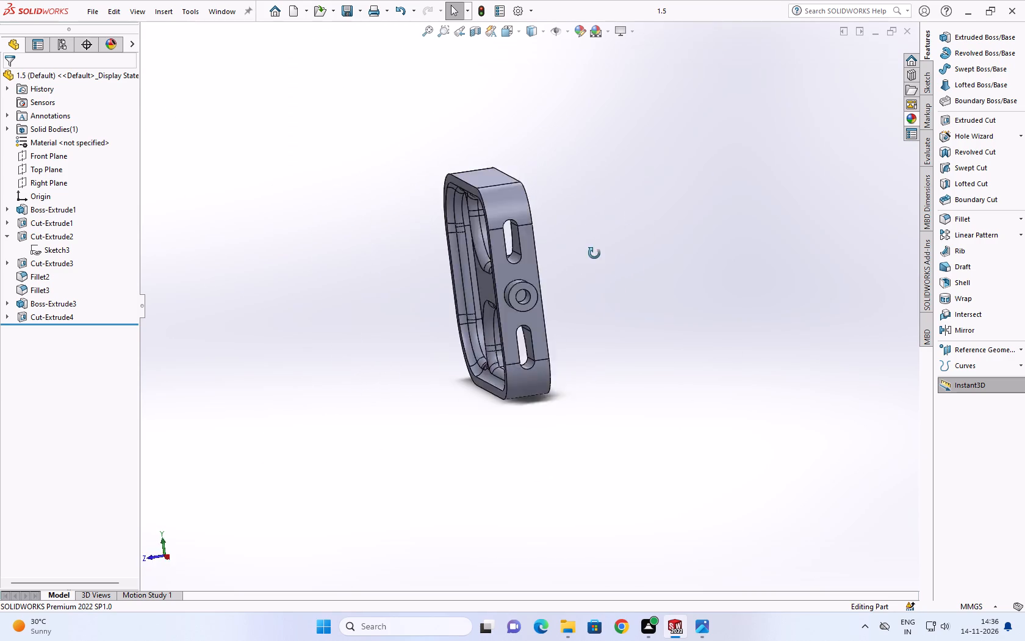
{"action": "middle_click_drag", "start_coordinate": [594, 253], "coordinate": [592, 253]}
{"action": "middle_click_drag", "start_coordinate": [265, 284], "coordinate": [641, 229]}
{"action": "middle_click_drag", "start_coordinate": [315, 255], "coordinate": [524, 245]}
{"action": "middle_click_drag", "start_coordinate": [218, 289], "coordinate": [549, 282]}
Check the buckle's outer shape and boss in the standard bottom, left and top views.
{"action": "right_click_drag", "start_coordinate": [736, 370], "coordinate": [742, 379]}
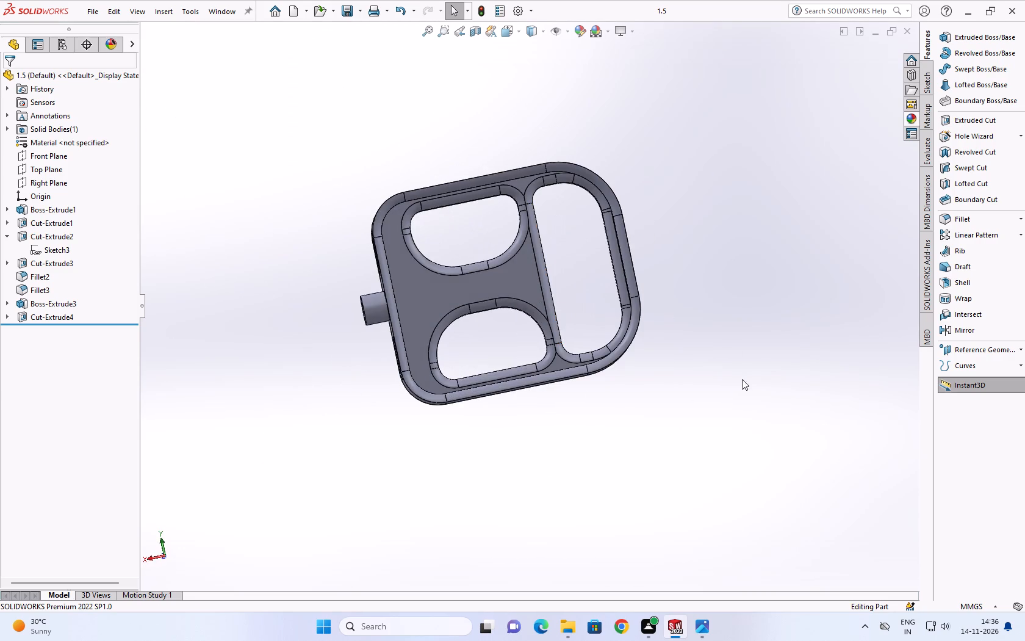
{"action": "right_click_drag", "start_coordinate": [742, 379], "coordinate": [740, 449]}
{"action": "right_click_drag", "start_coordinate": [787, 424], "coordinate": [712, 532]}
{"action": "right_click_drag", "start_coordinate": [716, 498], "coordinate": [727, 457]}
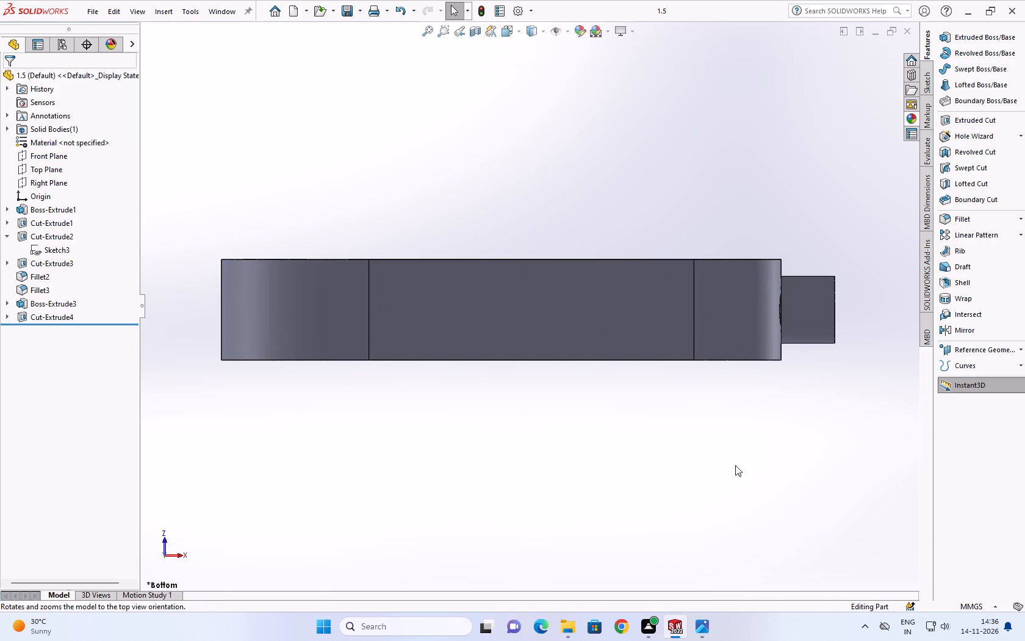
{"action": "right_click_drag", "start_coordinate": [768, 478], "coordinate": [837, 510]}
{"action": "right_click_drag", "start_coordinate": [810, 491], "coordinate": [688, 483]}
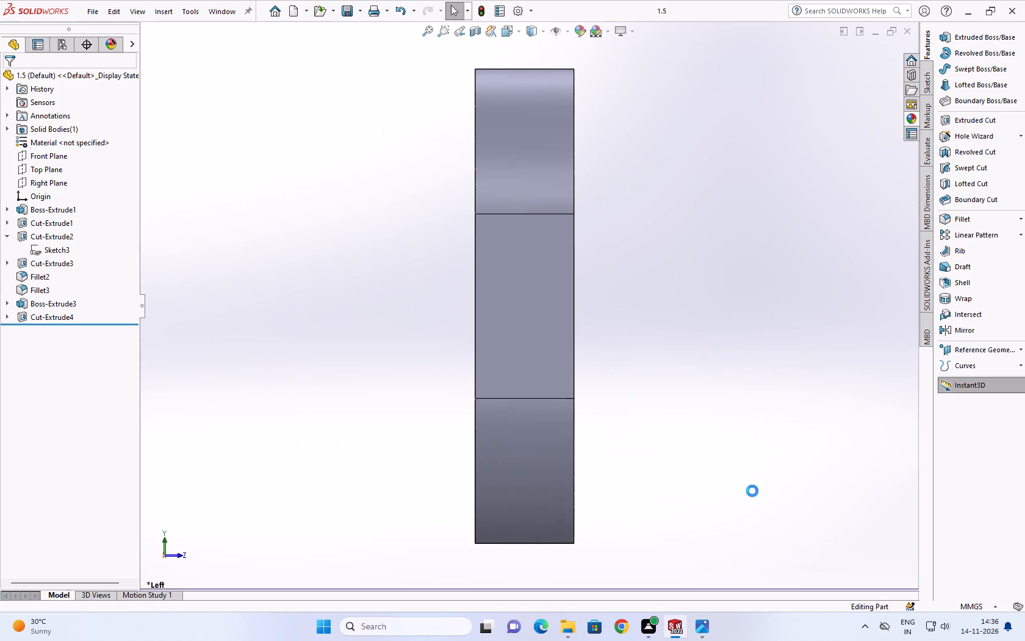
{"action": "right_click_drag", "start_coordinate": [722, 486], "coordinate": [785, 476]}
{"action": "right_click_drag", "start_coordinate": [761, 480], "coordinate": [647, 480]}
{"action": "right_click_drag", "start_coordinate": [654, 483], "coordinate": [661, 484]}
{"action": "right_click_drag", "start_coordinate": [661, 484], "coordinate": [752, 482]}
{"action": "right_click_drag", "start_coordinate": [800, 469], "coordinate": [776, 366]}
{"action": "right_click_drag", "start_coordinate": [776, 383], "coordinate": [776, 394]}
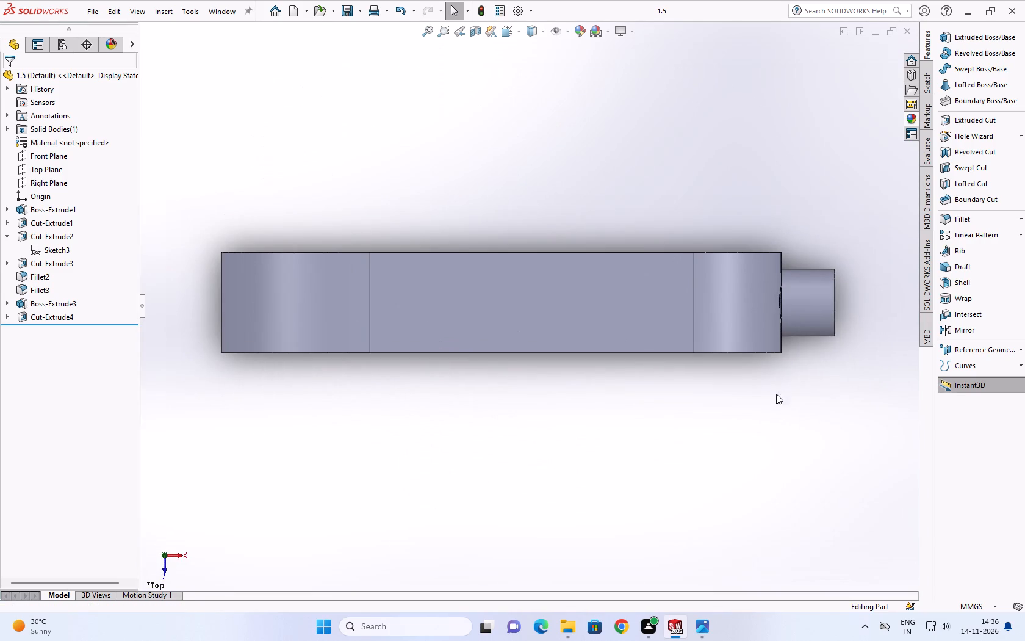
{"action": "right_click_drag", "start_coordinate": [776, 394], "coordinate": [776, 422]}
{"action": "right_click_drag", "start_coordinate": [776, 426], "coordinate": [776, 462]}
{"action": "right_click_drag", "start_coordinate": [782, 455], "coordinate": [787, 488]}
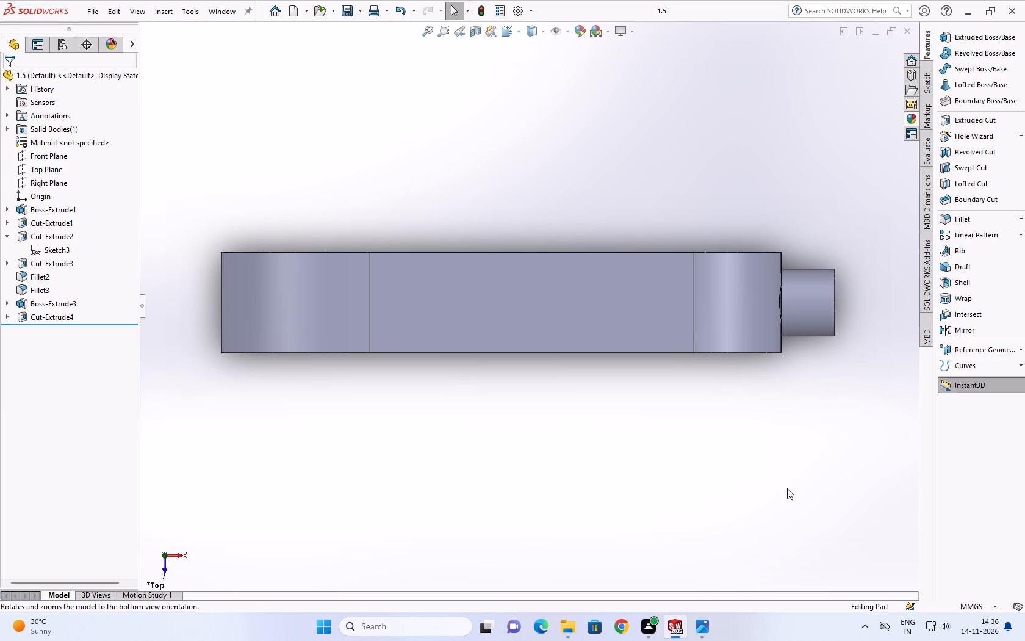
{"action": "right_click_drag", "start_coordinate": [787, 488], "coordinate": [790, 493]}
{"action": "right_click", "coordinate": [795, 496]}
{"action": "right_click_drag", "start_coordinate": [784, 454], "coordinate": [791, 521]}
{"action": "right_click_drag", "start_coordinate": [785, 494], "coordinate": [785, 491]}
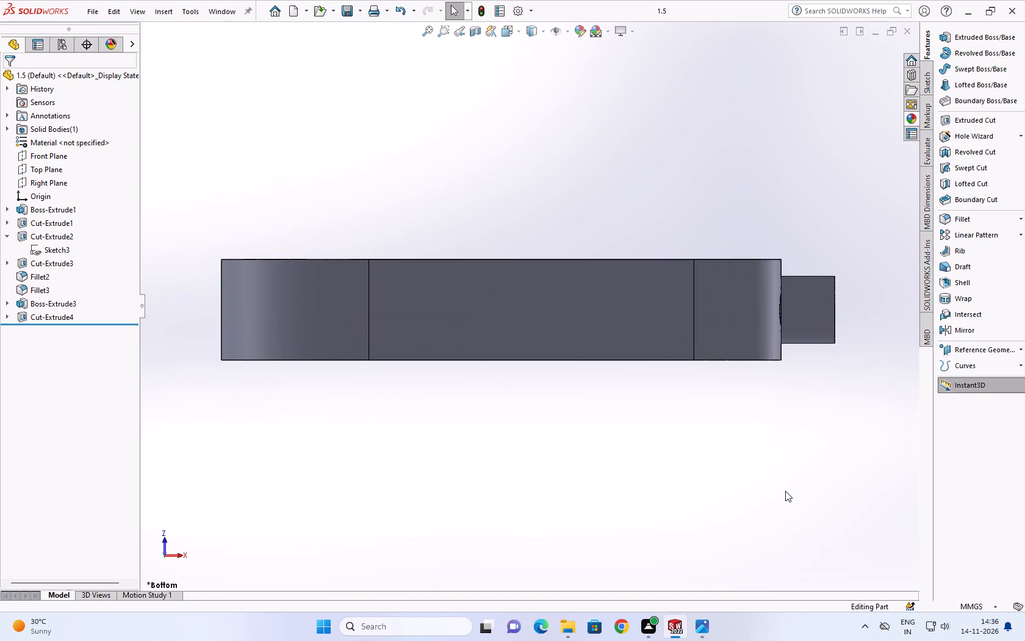
{"action": "right_click_drag", "start_coordinate": [785, 491], "coordinate": [799, 565]}
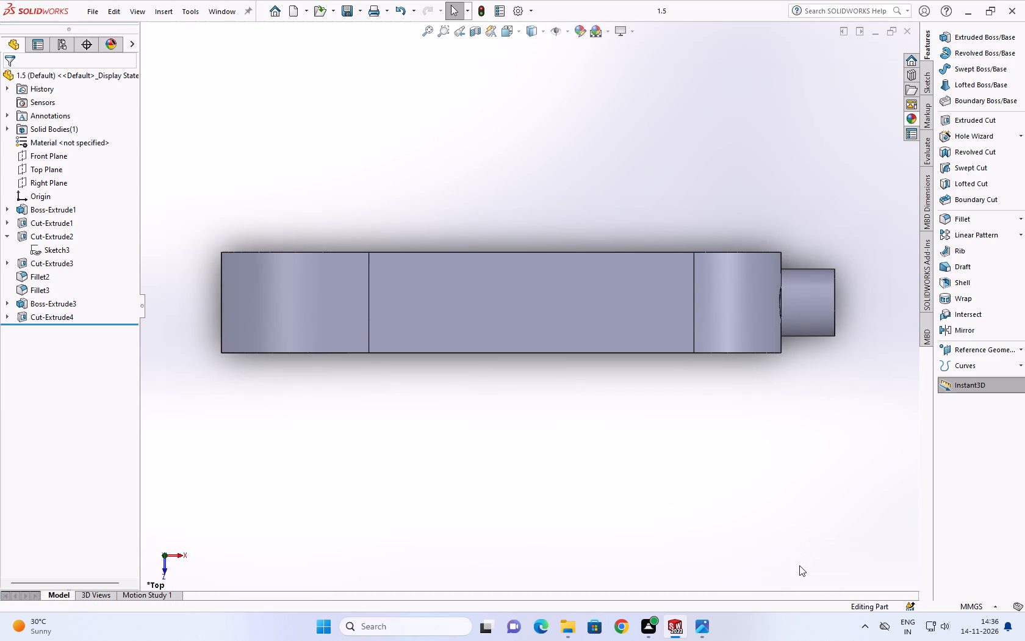
{"action": "right_click_drag", "start_coordinate": [799, 565], "coordinate": [799, 565]}
{"action": "right_click_drag", "start_coordinate": [747, 462], "coordinate": [754, 532]}
{"action": "right_click_drag", "start_coordinate": [770, 502], "coordinate": [795, 448]}
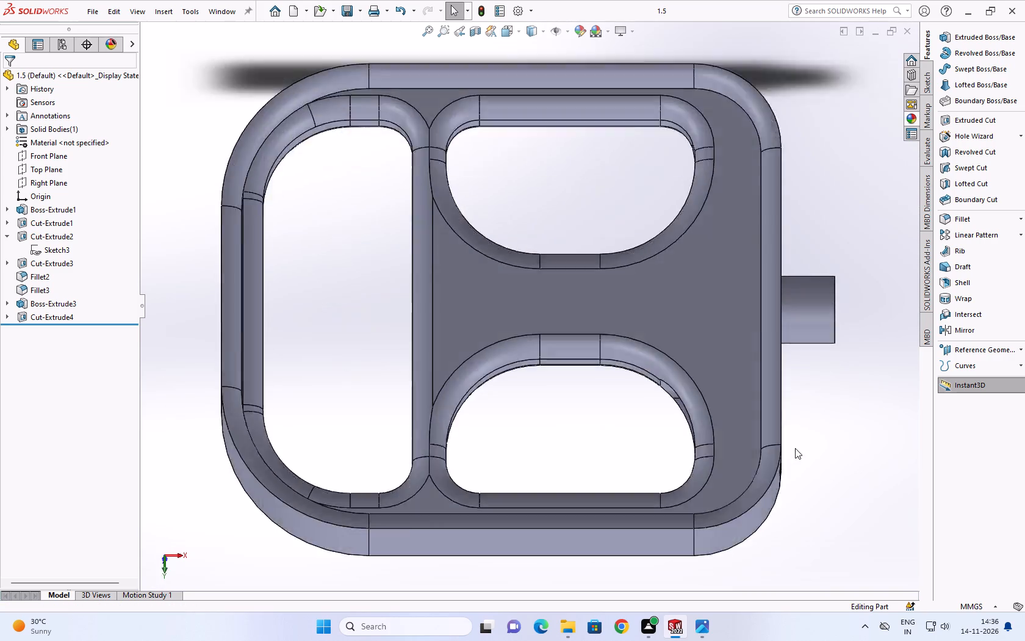
Check the buckle's outer profile and boss in the standard top and bottom views.
{"action": "right_click_drag", "start_coordinate": [795, 448], "coordinate": [804, 549]}
{"action": "right_click_drag", "start_coordinate": [804, 544], "coordinate": [808, 485]}
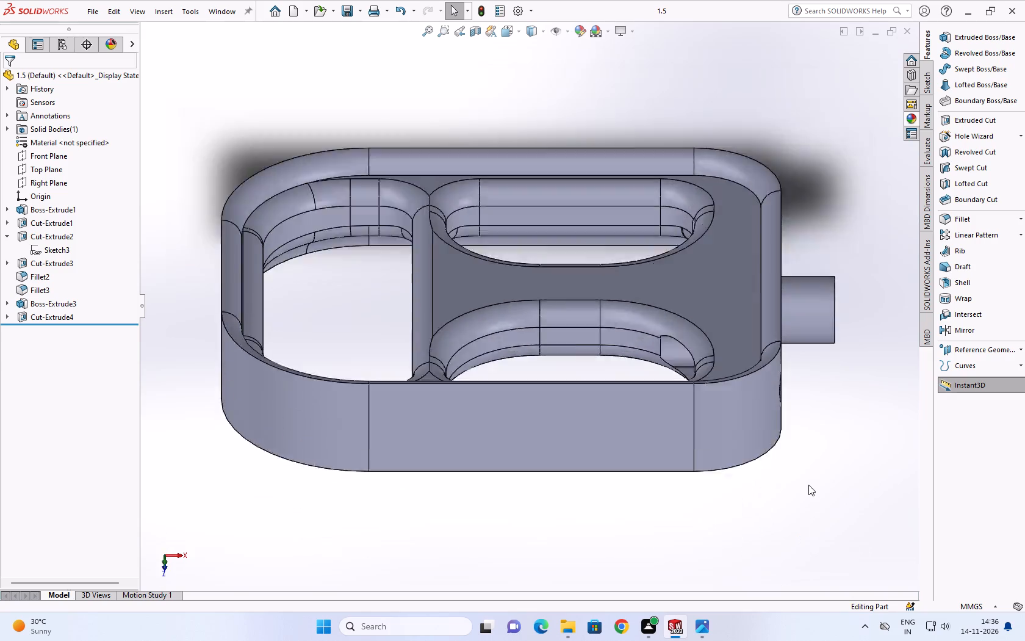
{"action": "right_click_drag", "start_coordinate": [808, 484], "coordinate": [832, 581]}
{"action": "right_click_drag", "start_coordinate": [837, 554], "coordinate": [836, 475]}
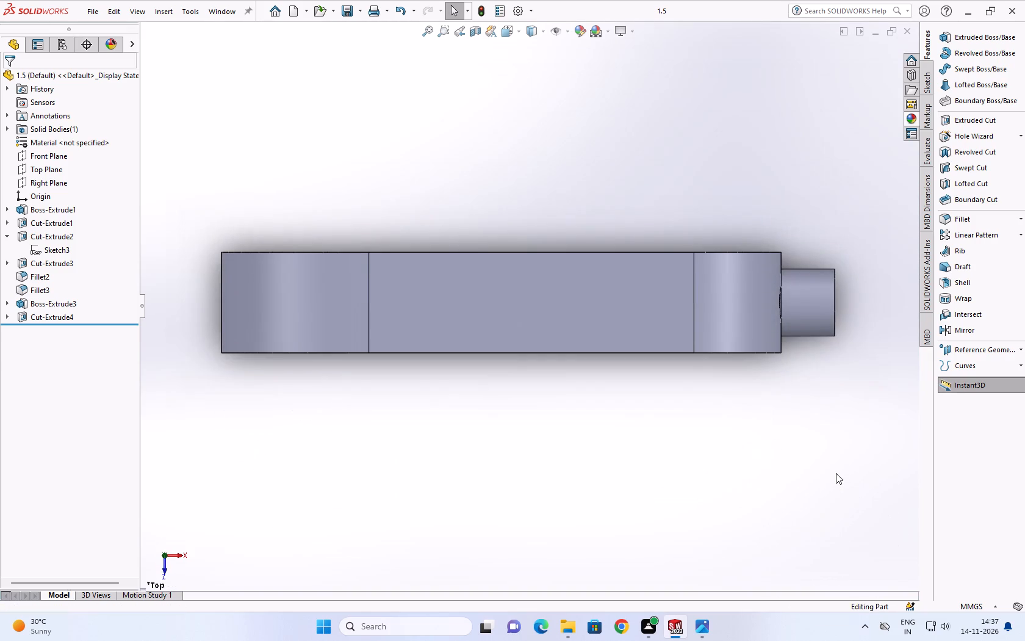
{"action": "right_click_drag", "start_coordinate": [829, 441], "coordinate": [833, 549]}
{"action": "scroll", "coordinate": [712, 488], "scroll_direction": "up", "scroll_amount": 1}
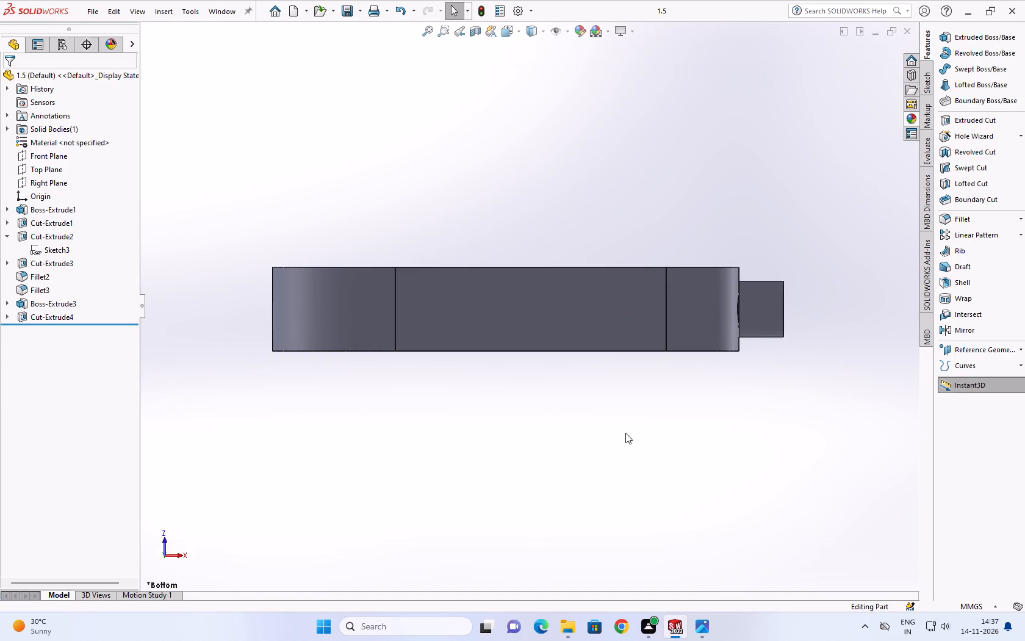
Examine the buckle's three openings, filleted recess, side slots and hollow boss from several angles.
{"action": "scroll", "coordinate": [530, 164], "scroll_direction": "down", "scroll_amount": 1}
{"action": "middle_click_drag", "start_coordinate": [530, 164], "coordinate": [486, 426]}
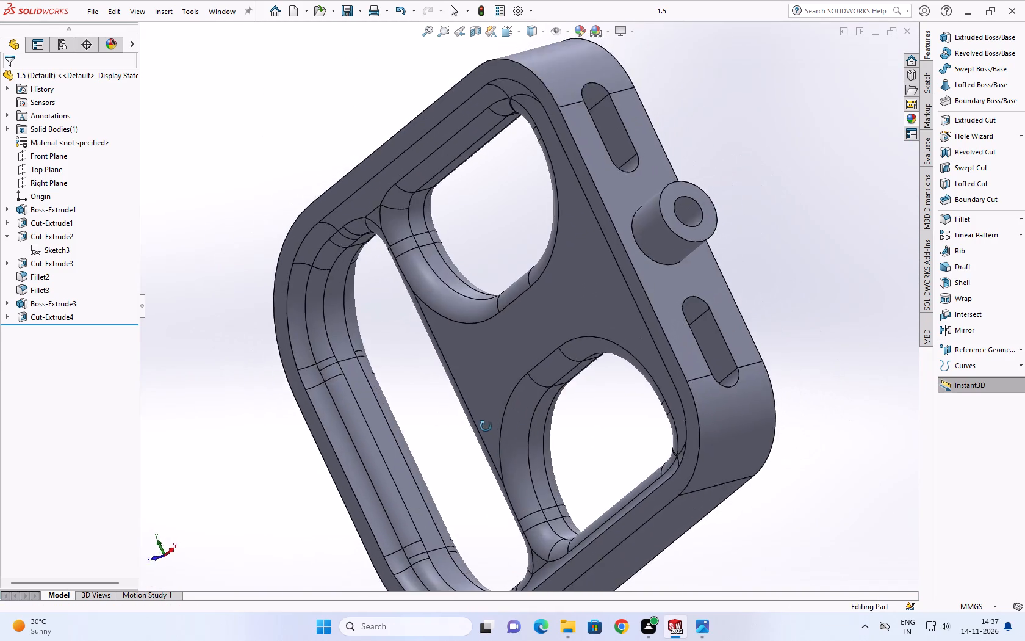
{"action": "middle_click_drag", "start_coordinate": [486, 426], "coordinate": [558, 443]}
{"action": "middle_click_drag", "start_coordinate": [447, 361], "coordinate": [469, 434]}
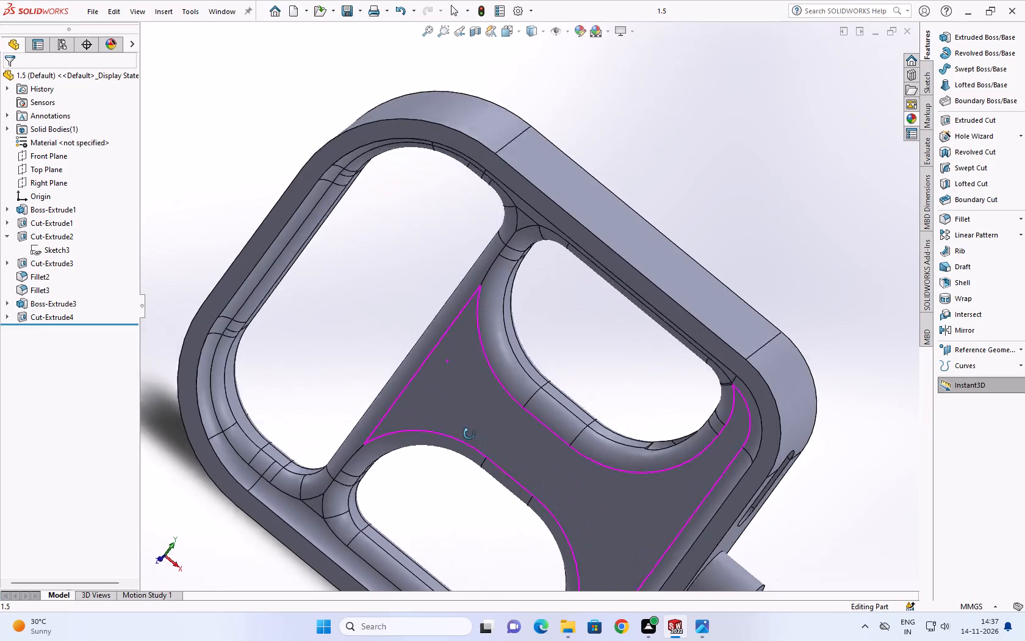
{"action": "middle_click_drag", "start_coordinate": [469, 434], "coordinate": [505, 346]}
{"action": "scroll", "coordinate": [505, 346], "scroll_direction": "up", "scroll_amount": 5}
{"action": "middle_click_drag", "start_coordinate": [495, 407], "coordinate": [484, 479]}
{"action": "scroll", "coordinate": [531, 436], "scroll_direction": "down", "scroll_amount": 1}
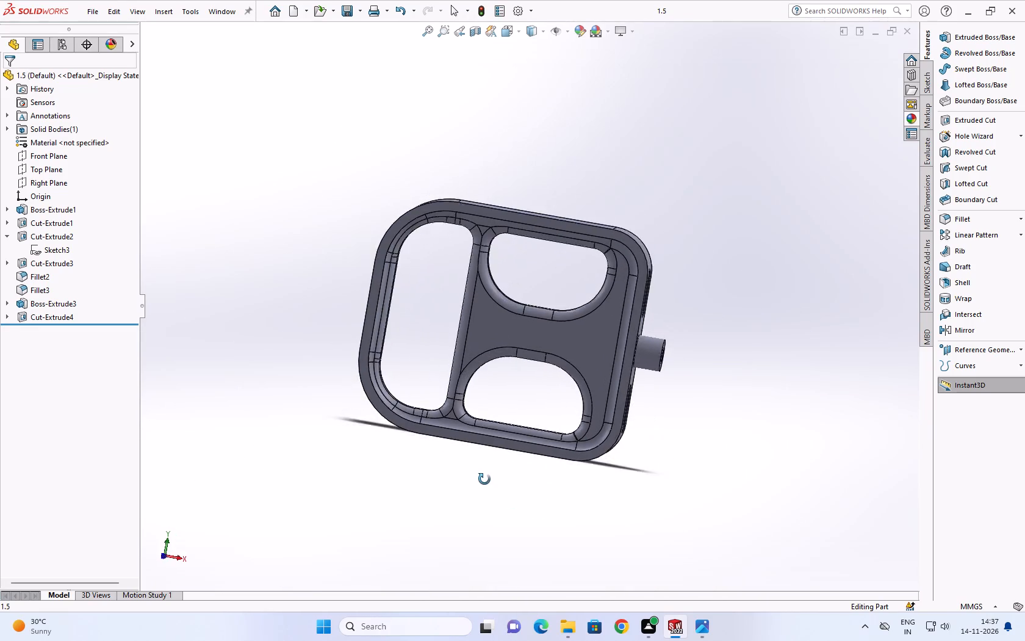
{"action": "middle_click_drag", "start_coordinate": [484, 479], "coordinate": [484, 488]}
{"action": "scroll", "coordinate": [484, 488], "scroll_direction": "up", "scroll_amount": 2}
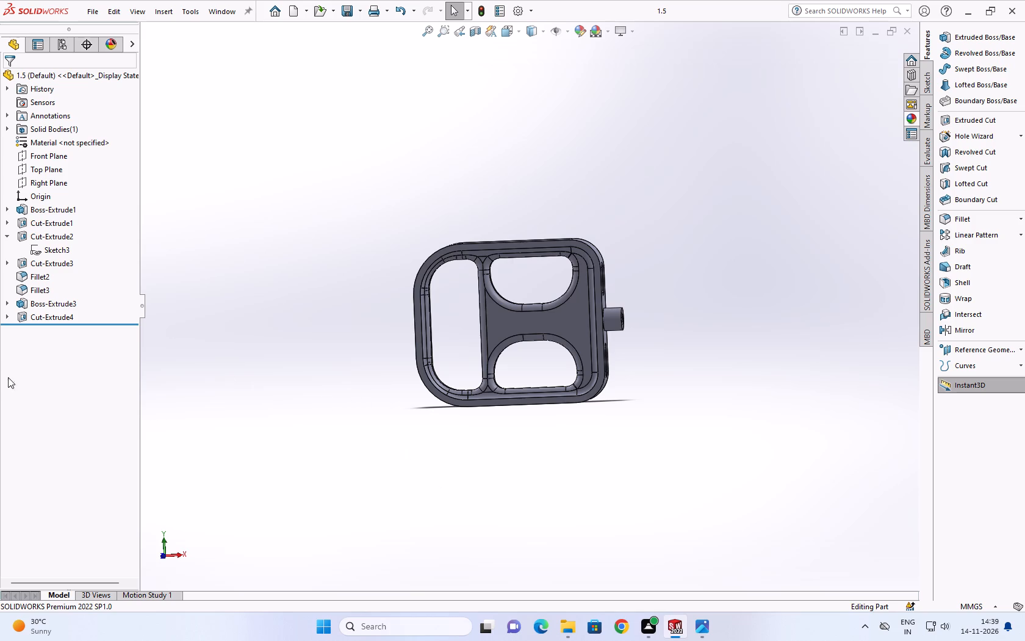
Inspect the buckle's slotted boss side, outer walls and filleted opening edges from different directions.
{"action": "scroll", "coordinate": [494, 529], "scroll_direction": "up", "scroll_amount": 1}
{"action": "scroll", "coordinate": [518, 407], "scroll_direction": "down", "scroll_amount": 2}
{"action": "scroll", "coordinate": [517, 357], "scroll_direction": "up", "scroll_amount": 2}
{"action": "scroll", "coordinate": [517, 347], "scroll_direction": "down", "scroll_amount": 1}
{"action": "middle_click_drag", "start_coordinate": [515, 347], "coordinate": [363, 242]}
{"action": "middle_click_drag", "start_coordinate": [293, 322], "coordinate": [300, 333]}
{"action": "middle_click_drag", "start_coordinate": [476, 268], "coordinate": [502, 256]}
{"action": "scroll", "coordinate": [492, 261], "scroll_direction": "down", "scroll_amount": 1}
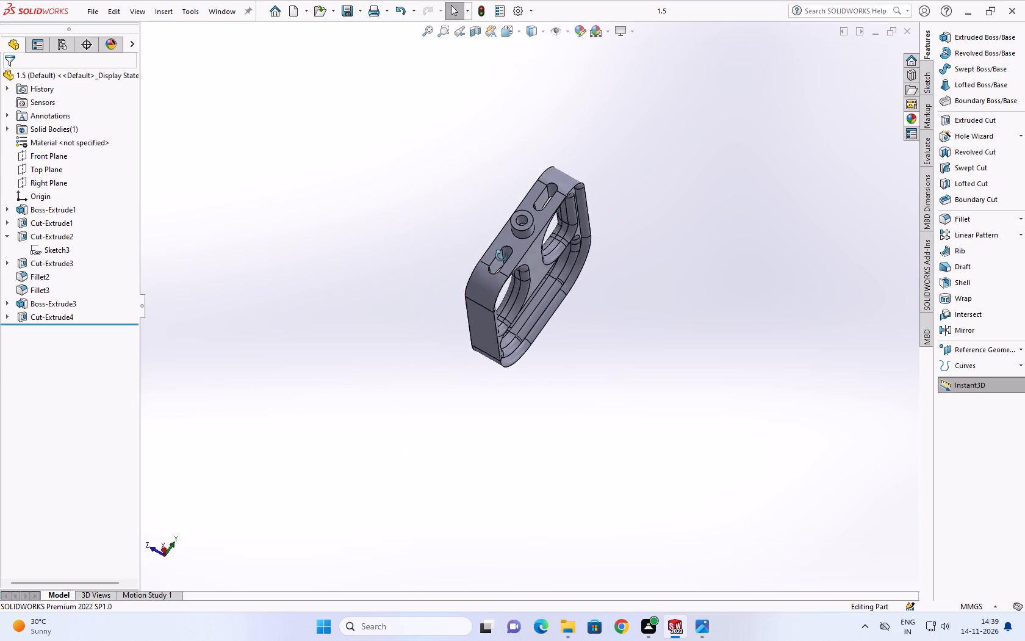
{"action": "middle_click_drag", "start_coordinate": [502, 256], "coordinate": [753, 301]}
{"action": "scroll", "coordinate": [420, 319], "scroll_direction": "up", "scroll_amount": 1}
{"action": "middle_click_drag", "start_coordinate": [423, 317], "coordinate": [678, 212]}
{"action": "middle_click_drag", "start_coordinate": [314, 246], "coordinate": [467, 284]}
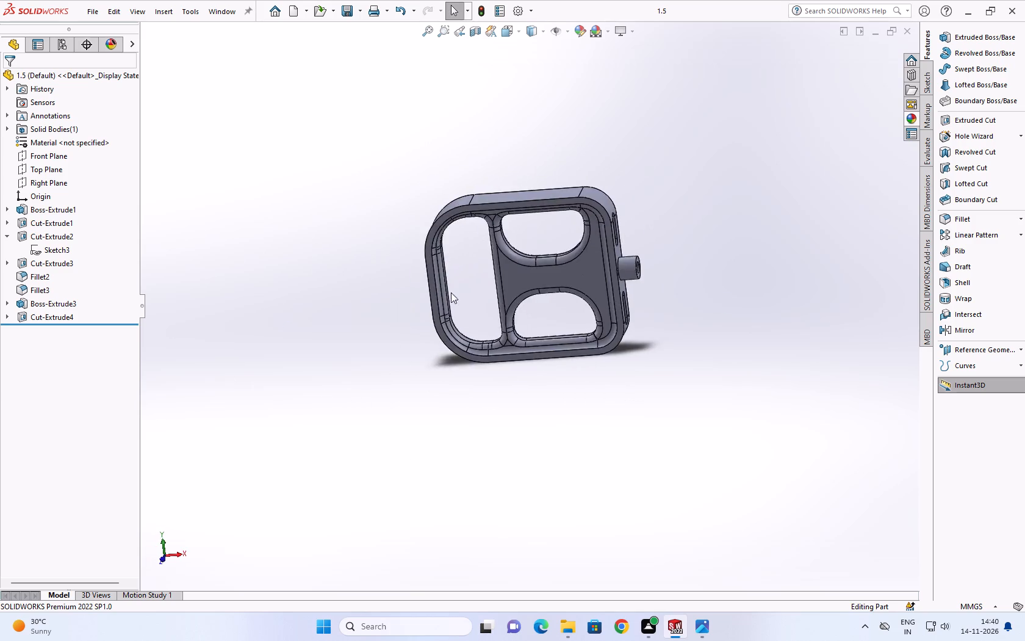
{"action": "scroll", "coordinate": [454, 292], "scroll_direction": "up", "scroll_amount": 2}
{"action": "scroll", "coordinate": [475, 271], "scroll_direction": "down", "scroll_amount": 5}
{"action": "middle_click_drag", "start_coordinate": [509, 251], "coordinate": [506, 526]}
{"action": "scroll", "coordinate": [489, 335], "scroll_direction": "down", "scroll_amount": 1}
{"action": "scroll", "coordinate": [572, 383], "scroll_direction": "up", "scroll_amount": 1}
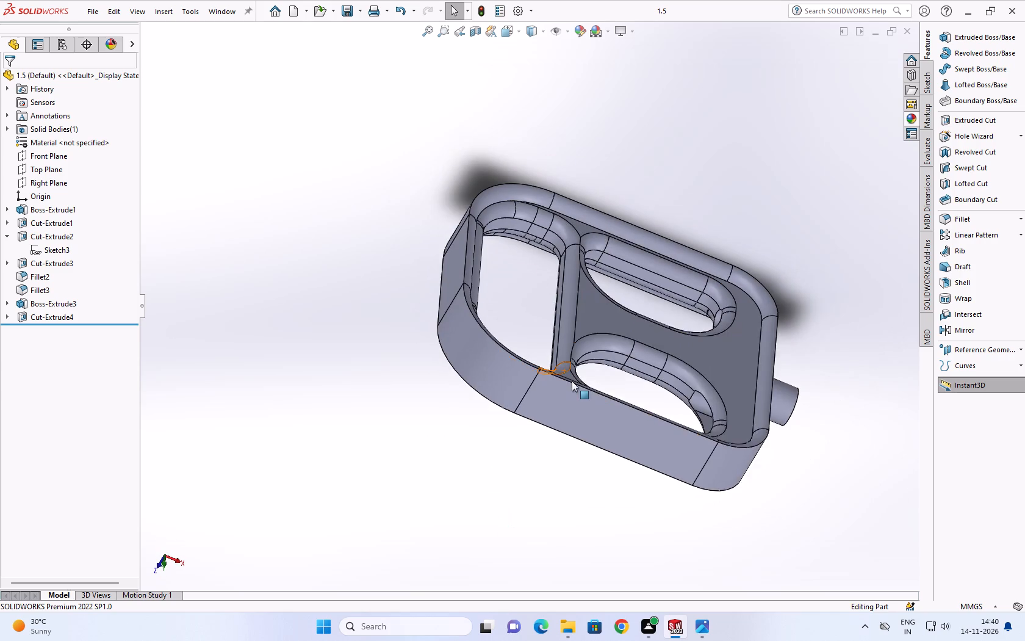
{"action": "middle_click_drag", "start_coordinate": [572, 381], "coordinate": [528, 454]}
{"action": "scroll", "coordinate": [548, 424], "scroll_direction": "down", "scroll_amount": 1}
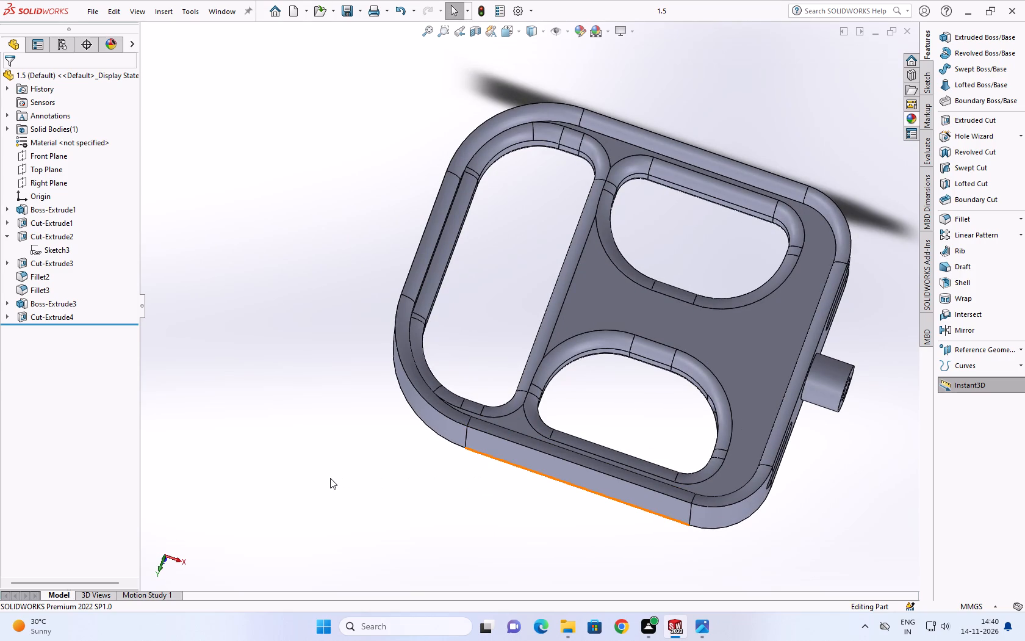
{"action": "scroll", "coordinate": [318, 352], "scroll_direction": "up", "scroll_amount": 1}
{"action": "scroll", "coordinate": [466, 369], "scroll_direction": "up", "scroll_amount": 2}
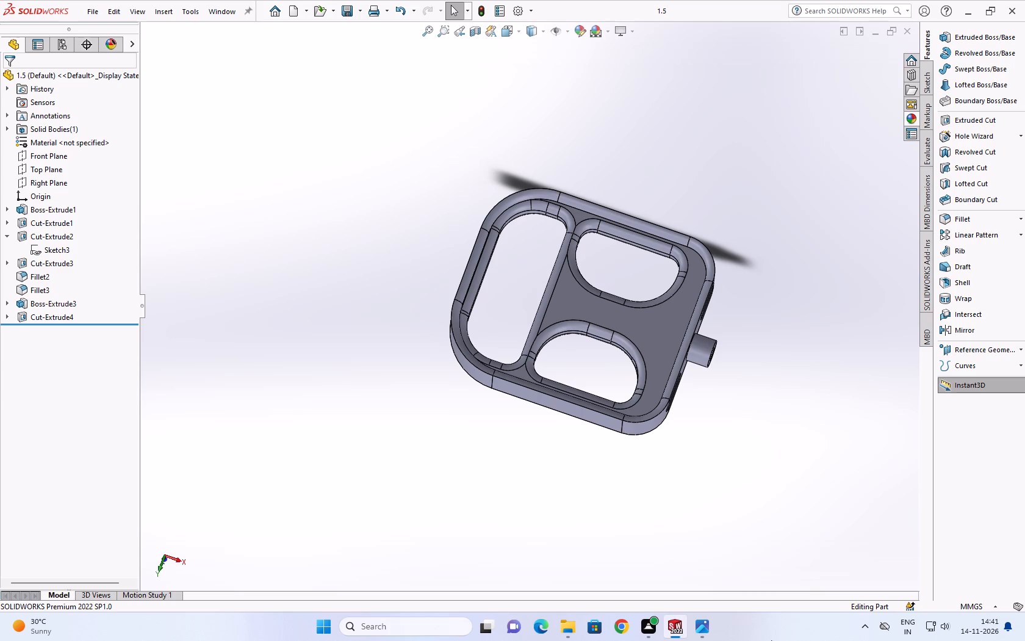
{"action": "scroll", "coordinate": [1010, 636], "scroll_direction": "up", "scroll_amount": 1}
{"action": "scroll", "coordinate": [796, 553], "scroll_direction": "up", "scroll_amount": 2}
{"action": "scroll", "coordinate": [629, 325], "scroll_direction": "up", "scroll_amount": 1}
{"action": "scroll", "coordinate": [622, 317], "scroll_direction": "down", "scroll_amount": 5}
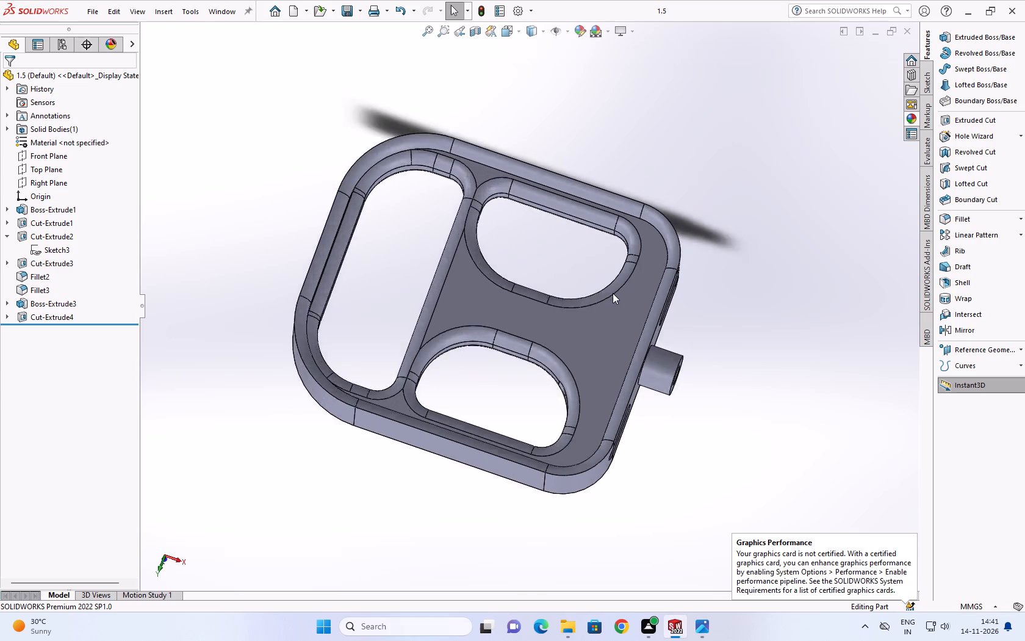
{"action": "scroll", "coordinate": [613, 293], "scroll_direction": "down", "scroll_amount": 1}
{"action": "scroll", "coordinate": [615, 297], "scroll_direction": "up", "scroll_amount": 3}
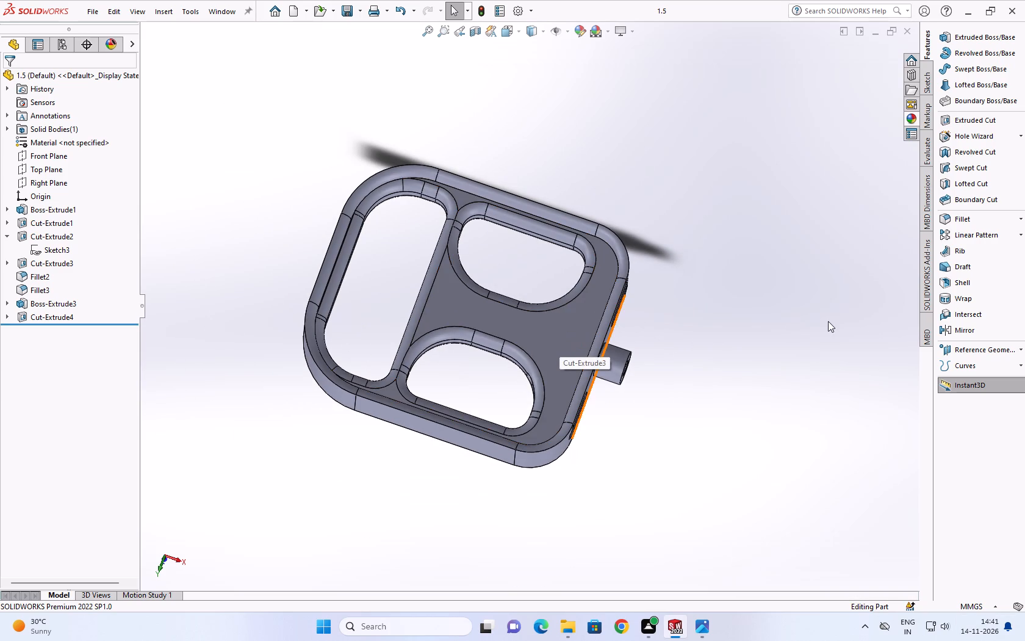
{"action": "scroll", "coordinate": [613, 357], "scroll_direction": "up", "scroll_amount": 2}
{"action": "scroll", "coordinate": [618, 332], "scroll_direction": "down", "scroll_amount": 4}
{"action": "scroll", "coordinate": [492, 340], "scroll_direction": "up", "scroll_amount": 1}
Review the recessed face, outer walls and the side carrying the two slots and hollow boss.
{"action": "middle_click_drag", "start_coordinate": [497, 334], "coordinate": [384, 37]}
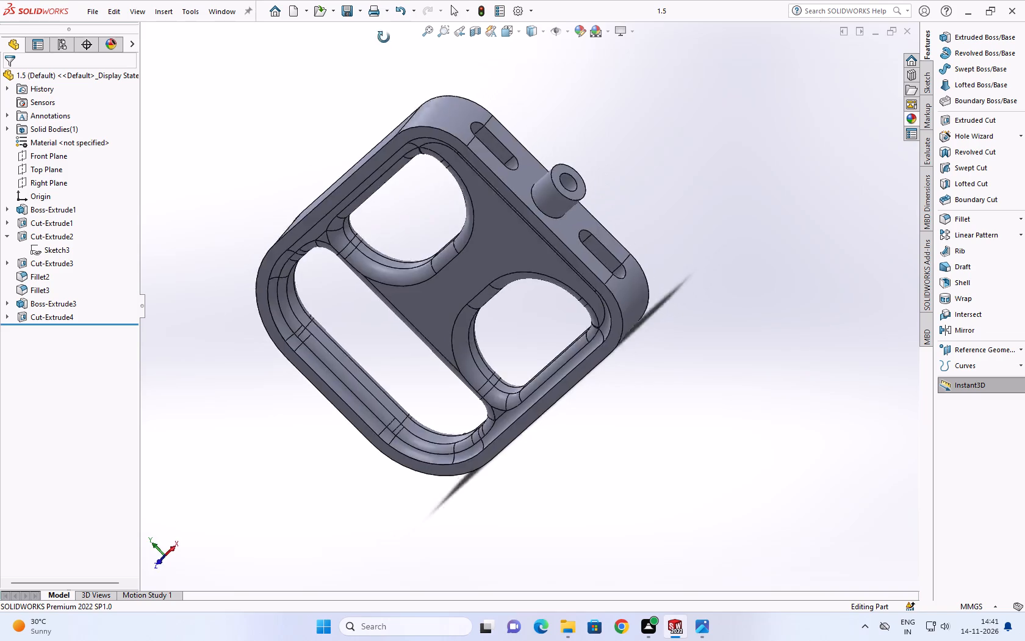
{"action": "middle_click_drag", "start_coordinate": [384, 37], "coordinate": [558, 78]}
{"action": "scroll", "coordinate": [564, 71], "scroll_direction": "up", "scroll_amount": 5}
{"action": "scroll", "coordinate": [449, 255], "scroll_direction": "down", "scroll_amount": 5}
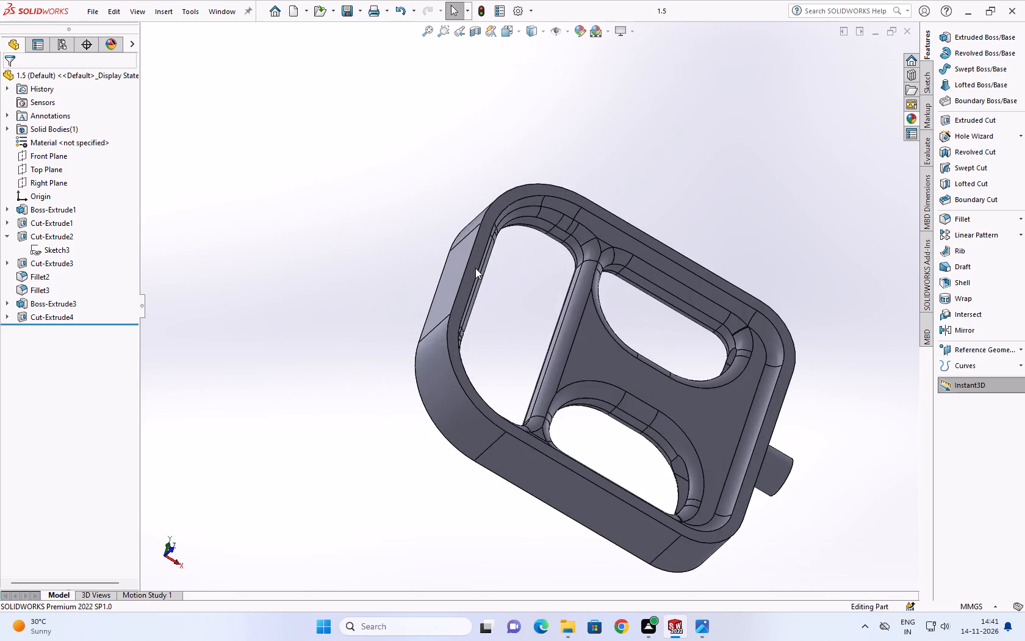
{"action": "middle_click_drag", "start_coordinate": [508, 272], "coordinate": [354, 95]}
{"action": "middle_click_drag", "start_coordinate": [442, 217], "coordinate": [528, 308]}
{"action": "scroll", "coordinate": [444, 217], "scroll_direction": "down", "scroll_amount": 1}
{"action": "scroll", "coordinate": [548, 356], "scroll_direction": "up", "scroll_amount": 4}
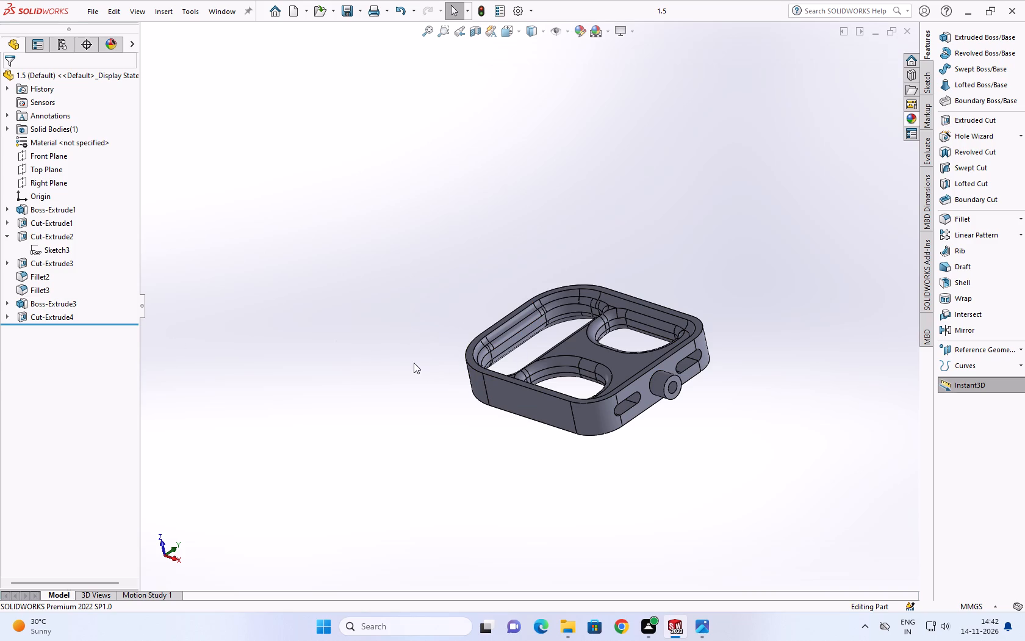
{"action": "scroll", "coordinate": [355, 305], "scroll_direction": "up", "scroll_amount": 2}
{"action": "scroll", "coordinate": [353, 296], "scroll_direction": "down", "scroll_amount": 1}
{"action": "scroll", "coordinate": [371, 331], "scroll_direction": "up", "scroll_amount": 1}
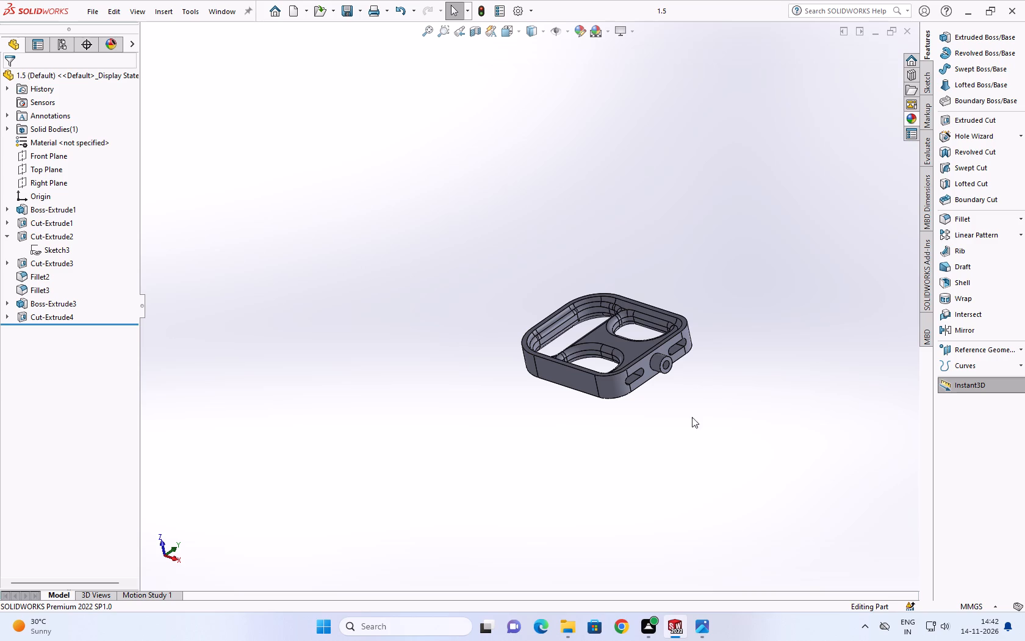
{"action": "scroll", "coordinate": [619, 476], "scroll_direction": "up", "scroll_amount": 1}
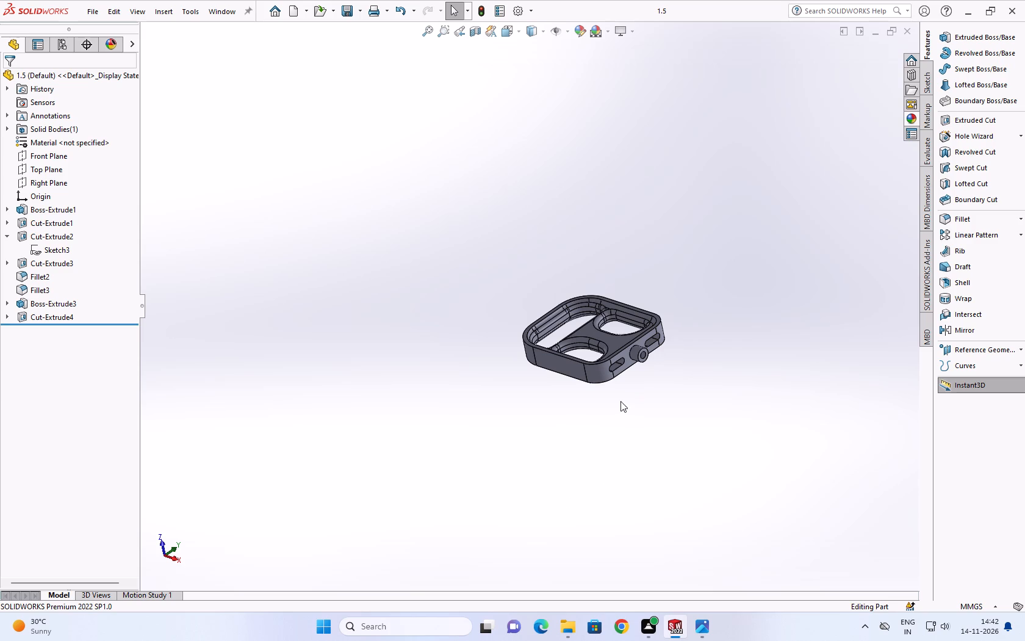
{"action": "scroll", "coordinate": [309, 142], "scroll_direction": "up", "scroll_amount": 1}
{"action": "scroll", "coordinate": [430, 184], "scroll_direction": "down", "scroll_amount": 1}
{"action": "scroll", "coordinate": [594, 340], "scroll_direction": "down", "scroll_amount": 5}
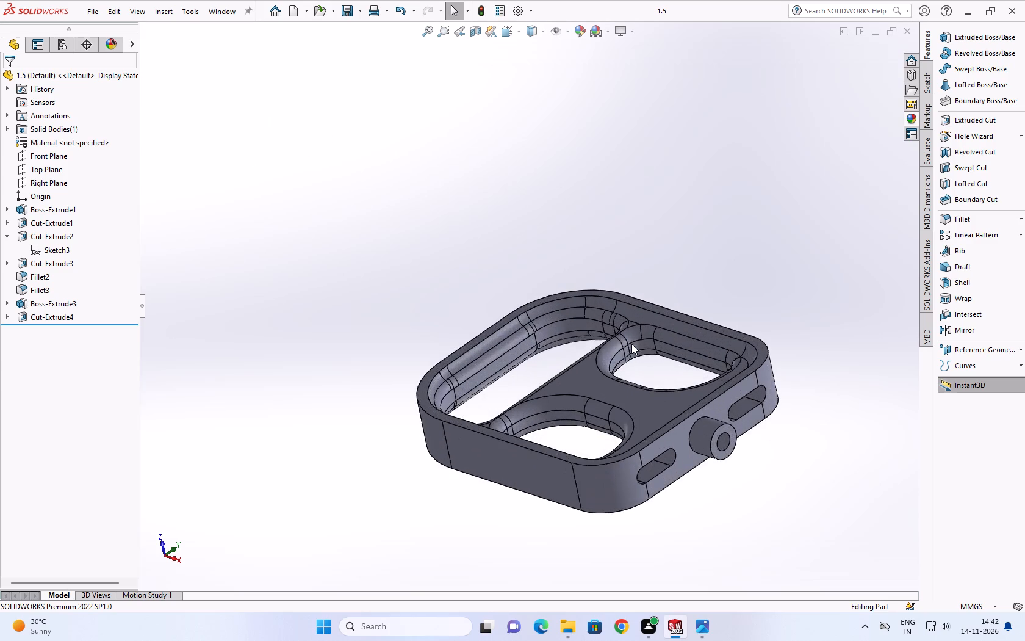
Examine the buckle's outer wall opposite the boss, the dividing bar and the rounded opening edges.
{"action": "middle_click_drag", "start_coordinate": [641, 341], "coordinate": [364, 374]}
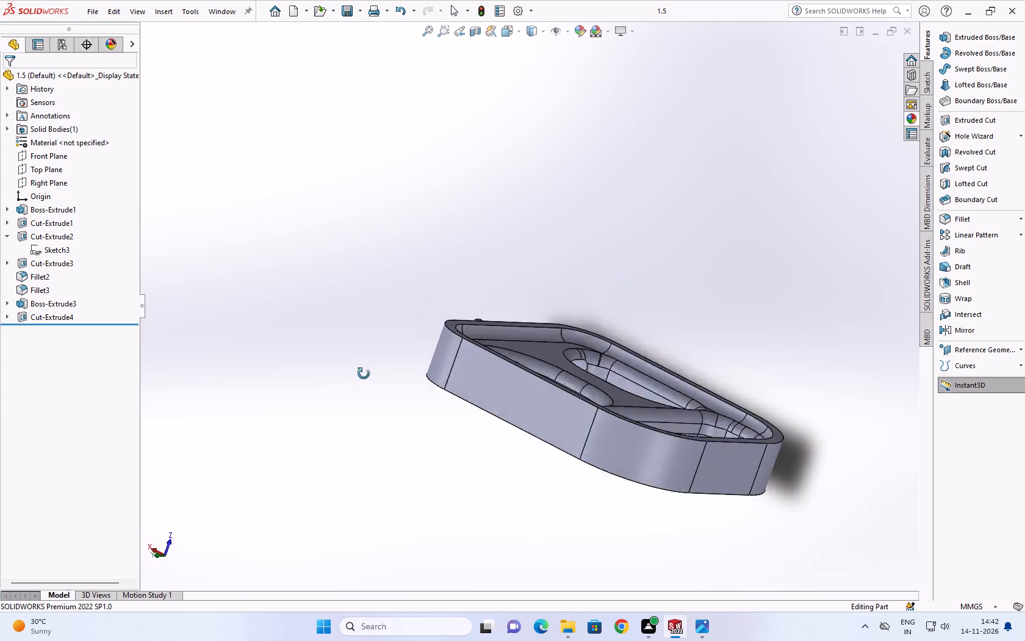
{"action": "middle_click_drag", "start_coordinate": [364, 374], "coordinate": [456, 299]}
{"action": "scroll", "coordinate": [459, 326], "scroll_direction": "up", "scroll_amount": 1}
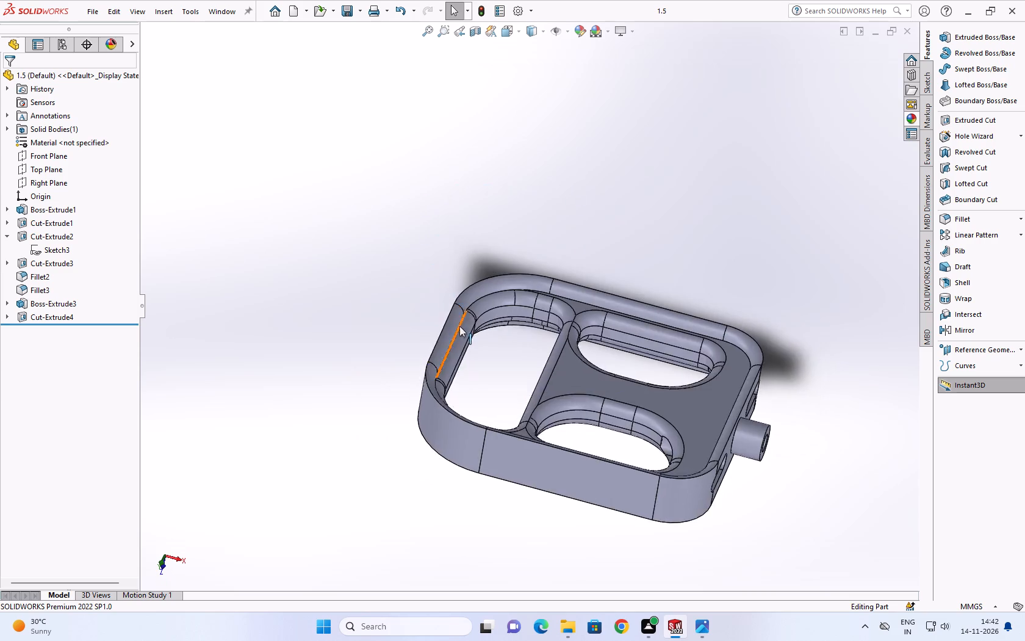
{"action": "scroll", "coordinate": [459, 326], "scroll_direction": "up", "scroll_amount": 2}
{"action": "scroll", "coordinate": [466, 322], "scroll_direction": "down", "scroll_amount": 3}
{"action": "middle_click_drag", "start_coordinate": [518, 310], "coordinate": [525, 339]}
{"action": "scroll", "coordinate": [518, 310], "scroll_direction": "down", "scroll_amount": 1}
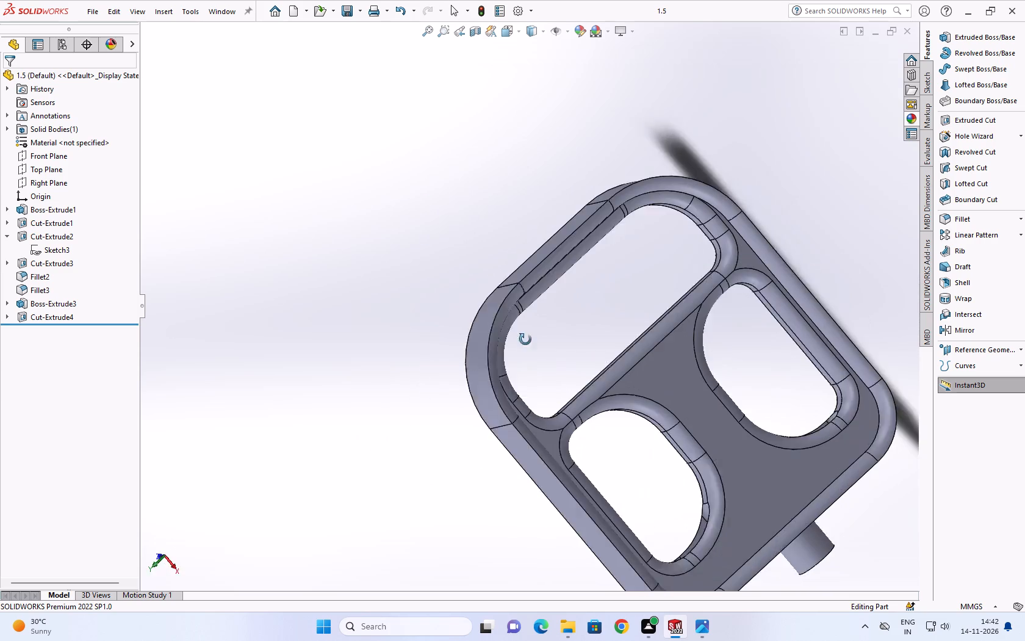
{"action": "middle_click_drag", "start_coordinate": [525, 339], "coordinate": [507, 330]}
{"action": "scroll", "coordinate": [325, 288], "scroll_direction": "up", "scroll_amount": 2}
{"action": "scroll", "coordinate": [492, 345], "scroll_direction": "down", "scroll_amount": 2}
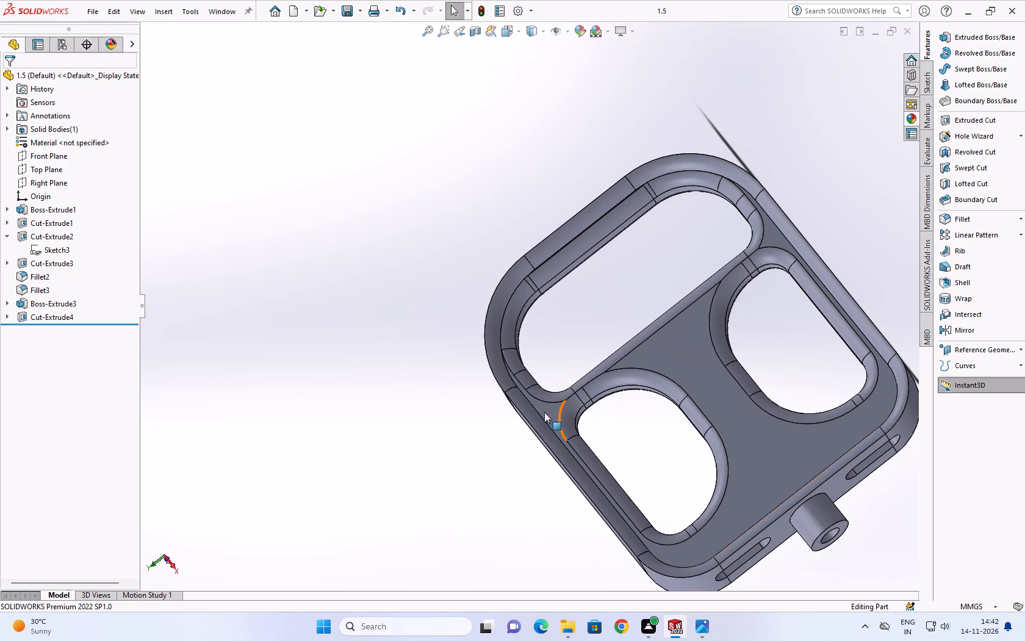
{"action": "scroll", "coordinate": [669, 456], "scroll_direction": "up", "scroll_amount": 1}
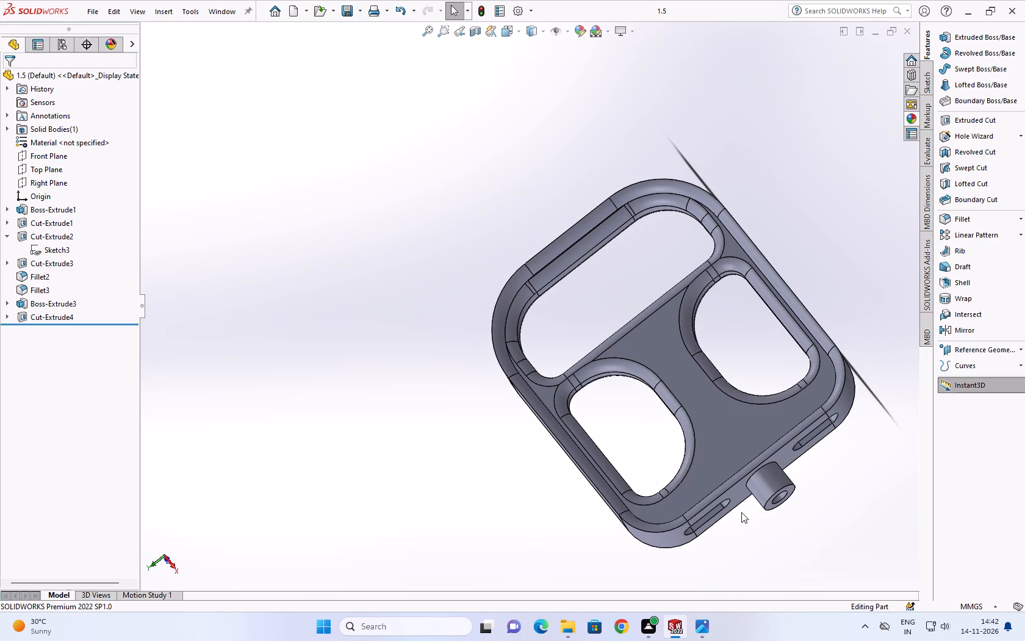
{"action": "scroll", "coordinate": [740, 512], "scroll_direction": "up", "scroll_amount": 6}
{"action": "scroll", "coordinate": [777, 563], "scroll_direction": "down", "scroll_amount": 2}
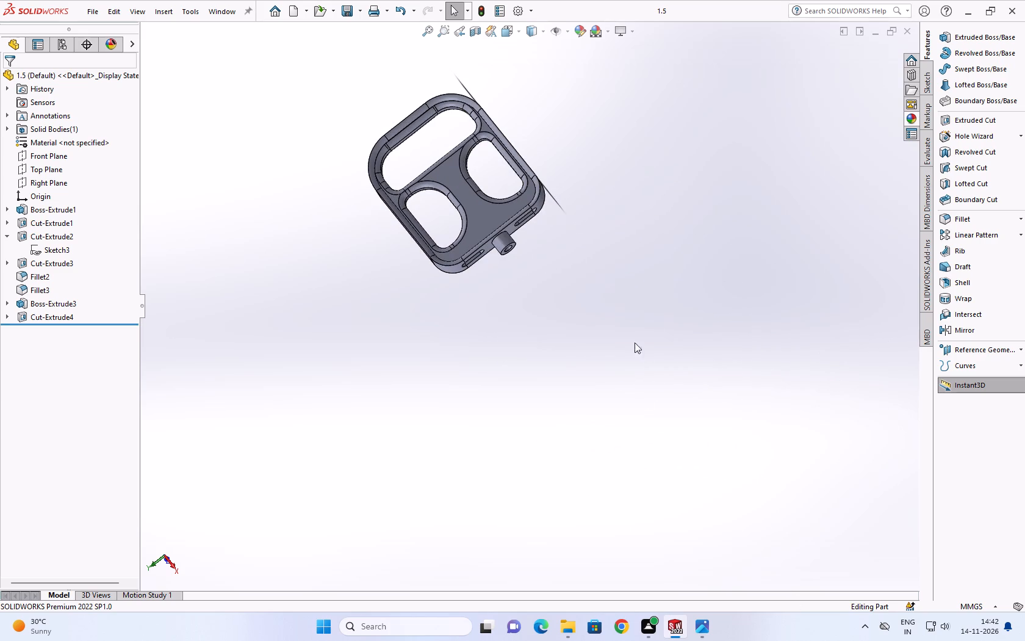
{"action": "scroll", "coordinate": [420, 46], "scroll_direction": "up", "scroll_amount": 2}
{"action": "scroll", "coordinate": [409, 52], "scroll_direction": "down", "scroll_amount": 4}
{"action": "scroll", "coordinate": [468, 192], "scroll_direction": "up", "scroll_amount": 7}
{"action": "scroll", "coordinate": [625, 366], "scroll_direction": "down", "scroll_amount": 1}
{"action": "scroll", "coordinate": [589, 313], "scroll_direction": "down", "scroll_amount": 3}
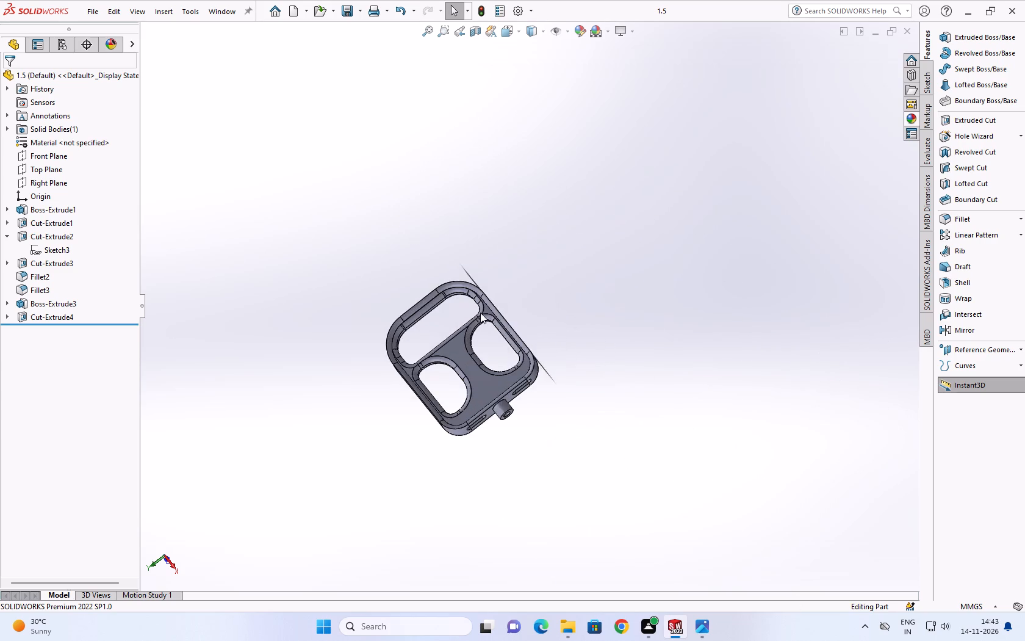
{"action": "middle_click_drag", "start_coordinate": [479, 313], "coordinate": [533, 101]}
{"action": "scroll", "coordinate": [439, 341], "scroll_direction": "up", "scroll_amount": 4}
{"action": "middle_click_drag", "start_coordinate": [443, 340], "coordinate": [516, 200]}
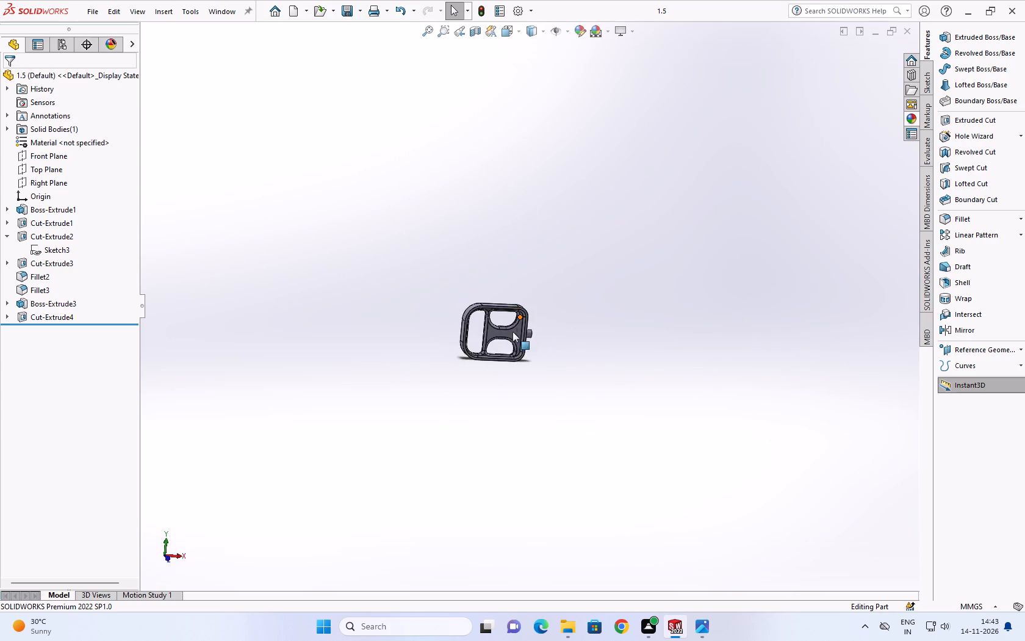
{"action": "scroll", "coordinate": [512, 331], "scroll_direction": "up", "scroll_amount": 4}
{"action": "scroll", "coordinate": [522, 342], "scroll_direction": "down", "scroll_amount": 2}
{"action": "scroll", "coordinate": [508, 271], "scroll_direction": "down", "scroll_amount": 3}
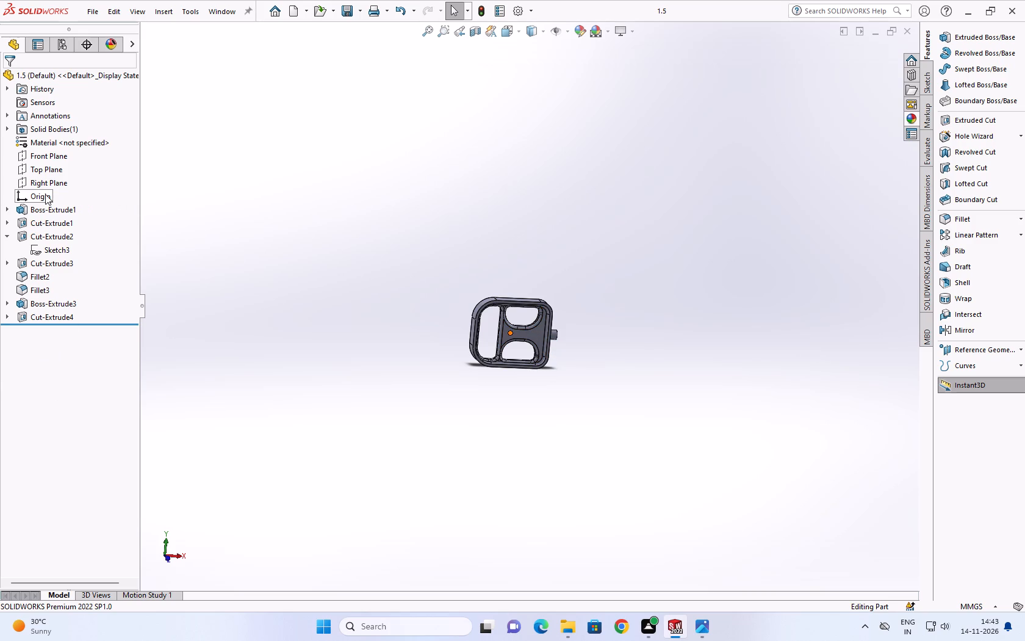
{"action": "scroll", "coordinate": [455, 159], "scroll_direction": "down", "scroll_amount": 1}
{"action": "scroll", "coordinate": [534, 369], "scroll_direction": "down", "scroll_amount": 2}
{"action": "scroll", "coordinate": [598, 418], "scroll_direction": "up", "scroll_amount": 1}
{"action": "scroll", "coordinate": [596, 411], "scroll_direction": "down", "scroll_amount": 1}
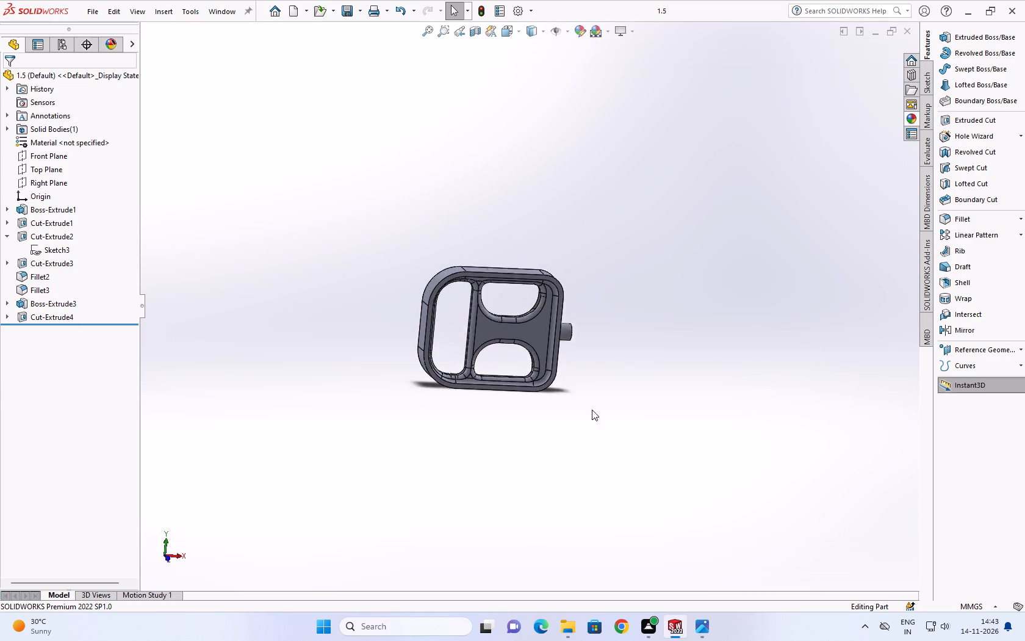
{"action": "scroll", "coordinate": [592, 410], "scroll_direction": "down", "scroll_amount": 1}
Inspect the buckle's boss side with its two slots, the recessed face and the opposite outer wall.
{"action": "middle_click_drag", "start_coordinate": [534, 369], "coordinate": [425, 324]}
{"action": "scroll", "coordinate": [430, 305], "scroll_direction": "down", "scroll_amount": 2}
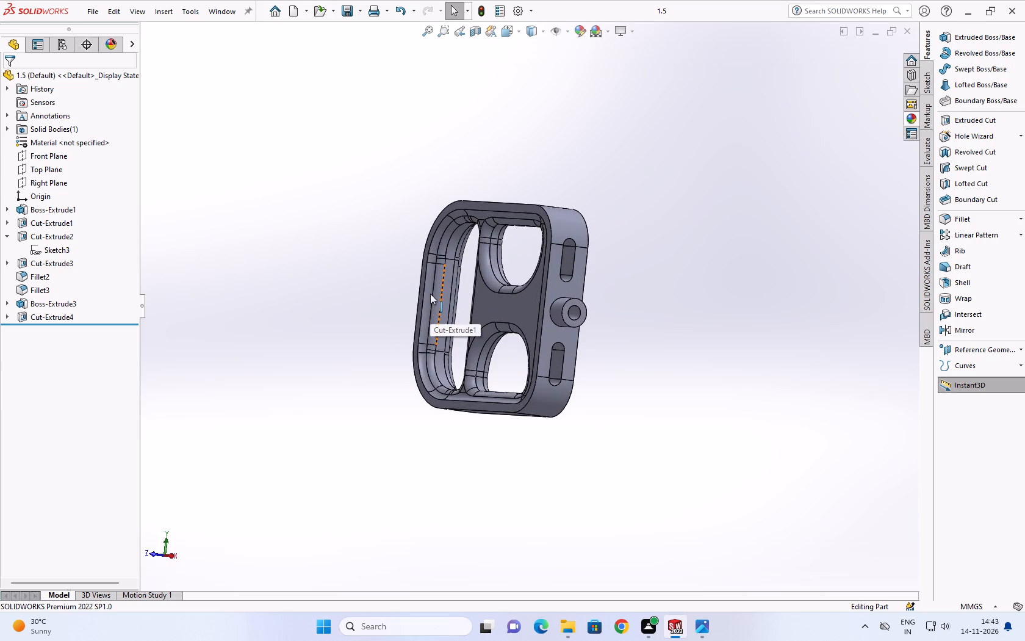
{"action": "scroll", "coordinate": [430, 294], "scroll_direction": "down", "scroll_amount": 2}
{"action": "middle_click_drag", "start_coordinate": [441, 287], "coordinate": [500, 371]}
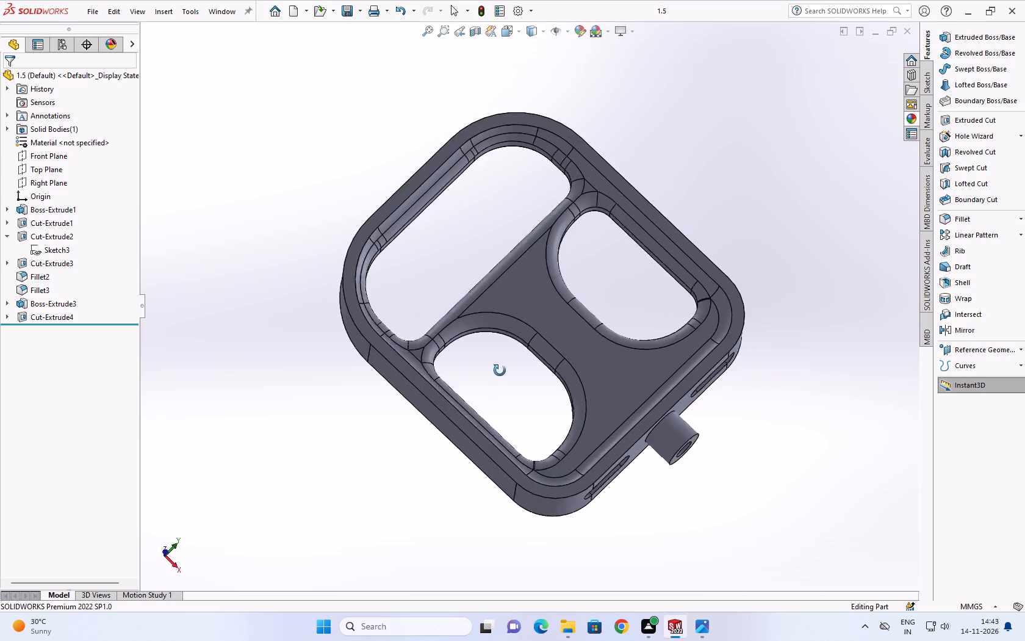
{"action": "middle_click_drag", "start_coordinate": [500, 371], "coordinate": [553, 372]}
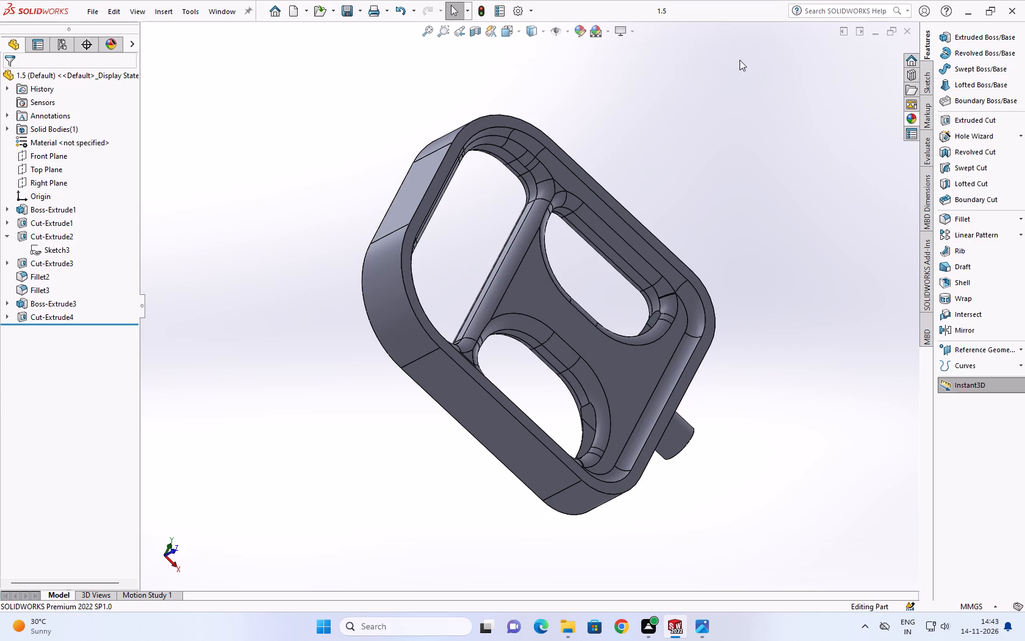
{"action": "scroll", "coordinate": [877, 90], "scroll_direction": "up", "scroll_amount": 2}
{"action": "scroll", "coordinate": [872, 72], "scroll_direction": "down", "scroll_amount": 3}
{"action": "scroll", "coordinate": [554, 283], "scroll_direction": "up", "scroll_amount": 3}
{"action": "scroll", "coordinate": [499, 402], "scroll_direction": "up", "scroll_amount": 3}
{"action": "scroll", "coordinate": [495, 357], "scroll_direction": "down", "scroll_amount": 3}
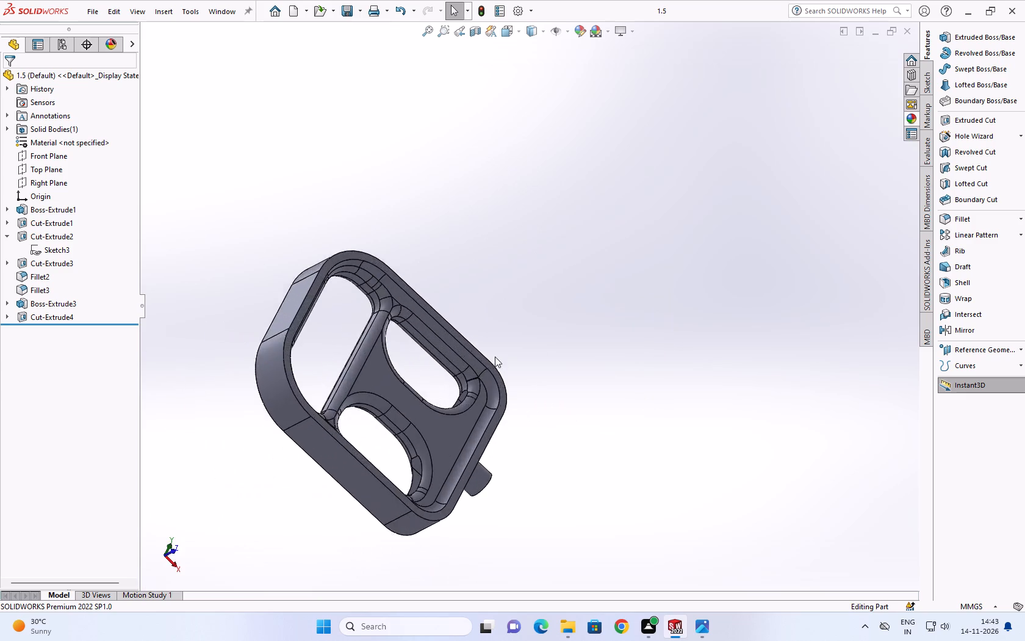
Inspect the buckle's slotted side with the hollow boss, its recessed face and outer walls from different directions.
{"action": "scroll", "coordinate": [441, 455], "scroll_direction": "up", "scroll_amount": 3}
{"action": "middle_click_drag", "start_coordinate": [441, 435], "coordinate": [677, 216]}
{"action": "scroll", "coordinate": [618, 310], "scroll_direction": "up", "scroll_amount": 2}
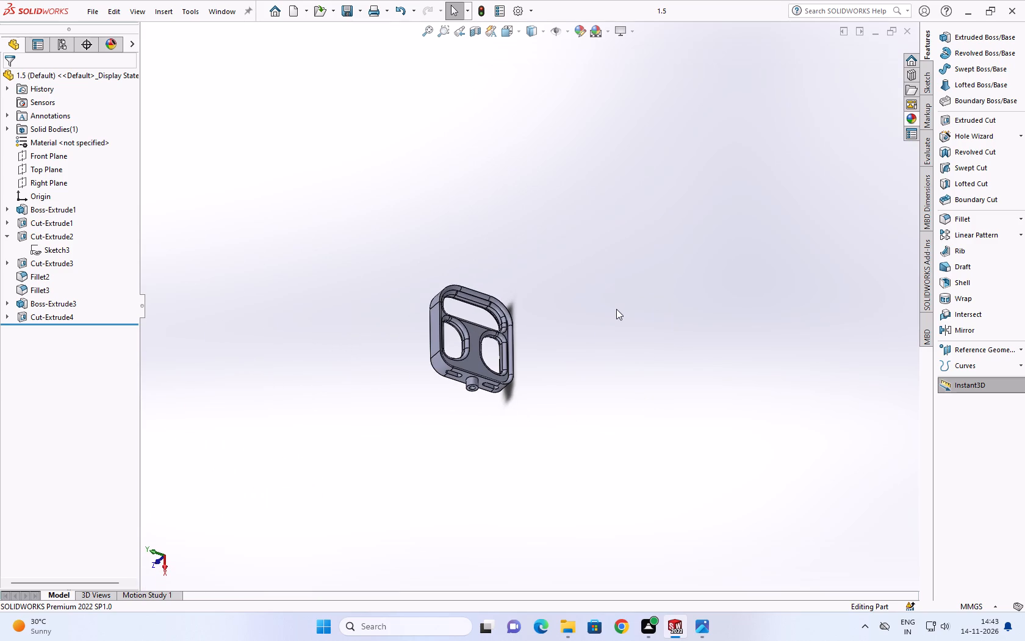
{"action": "scroll", "coordinate": [588, 326], "scroll_direction": "up", "scroll_amount": 1}
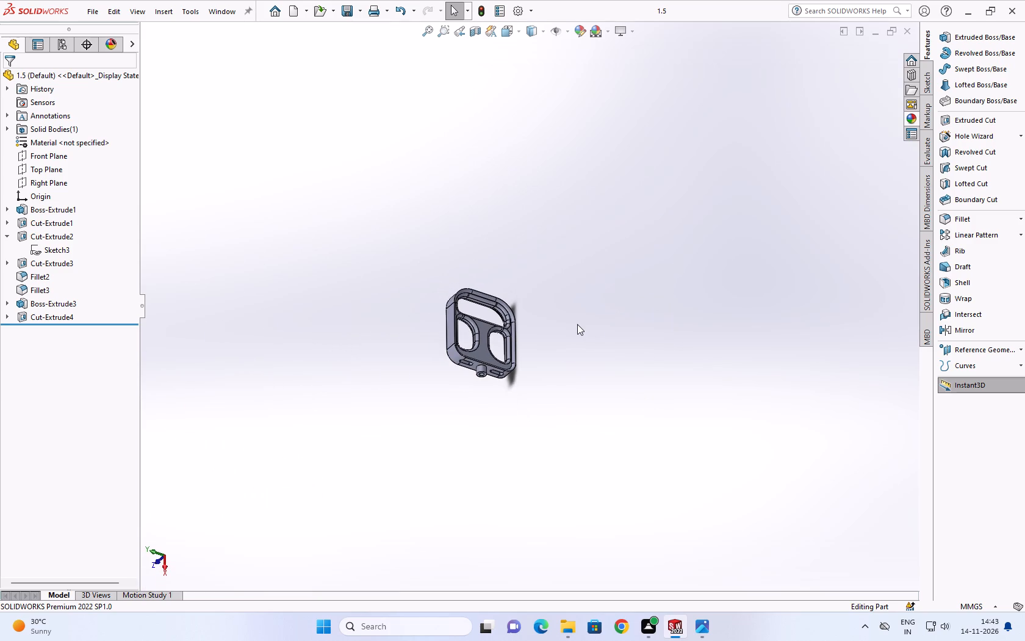
{"action": "scroll", "coordinate": [585, 321], "scroll_direction": "up", "scroll_amount": 1}
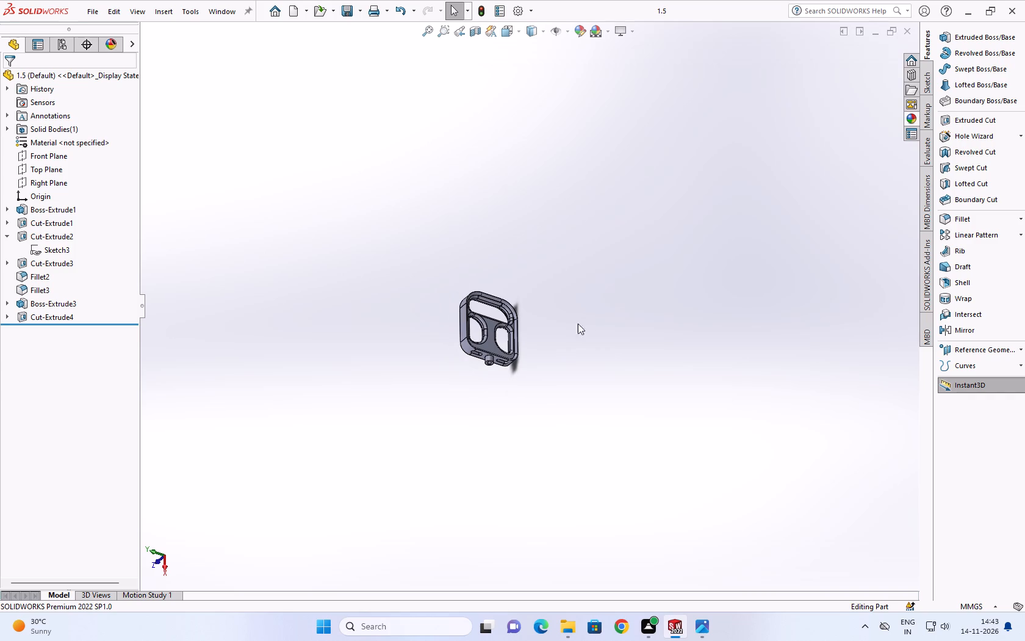
{"action": "scroll", "coordinate": [541, 357], "scroll_direction": "up", "scroll_amount": 4}
{"action": "scroll", "coordinate": [504, 407], "scroll_direction": "up", "scroll_amount": 4}
{"action": "scroll", "coordinate": [514, 308], "scroll_direction": "down", "scroll_amount": 16}
{"action": "middle_click_drag", "start_coordinate": [550, 348], "coordinate": [695, 239]}
{"action": "scroll", "coordinate": [681, 261], "scroll_direction": "up", "scroll_amount": 4}
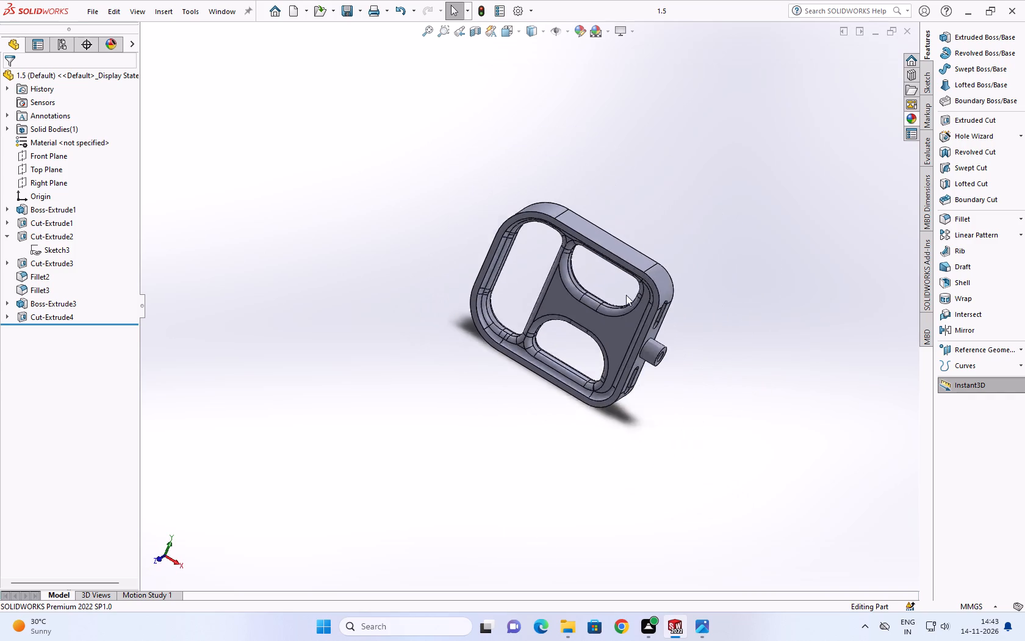
{"action": "scroll", "coordinate": [626, 295], "scroll_direction": "up", "scroll_amount": 1}
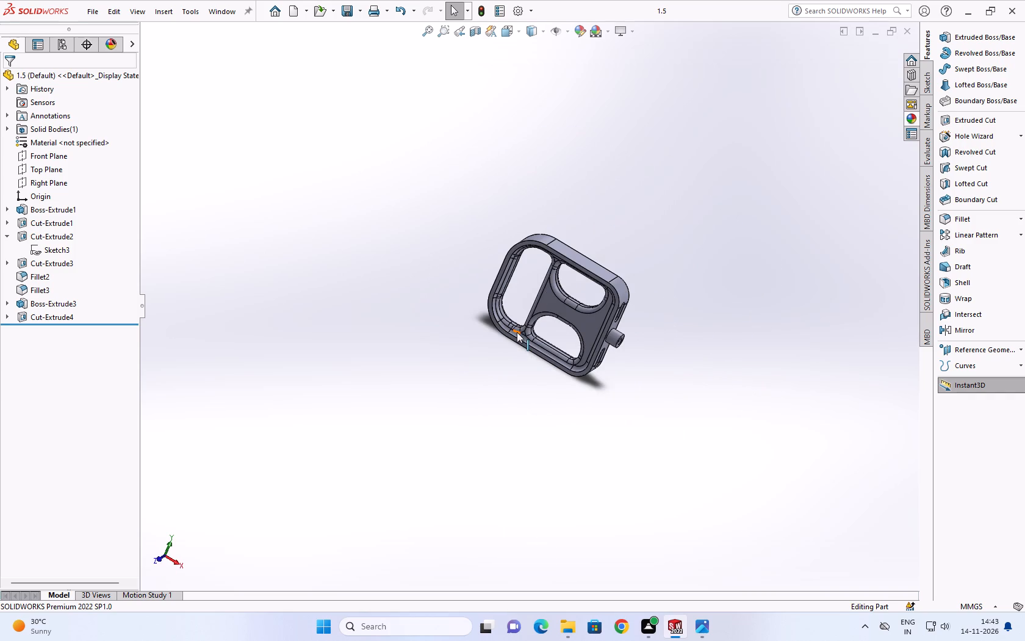
{"action": "scroll", "coordinate": [439, 303], "scroll_direction": "up", "scroll_amount": 2}
{"action": "scroll", "coordinate": [437, 301], "scroll_direction": "down", "scroll_amount": 1}
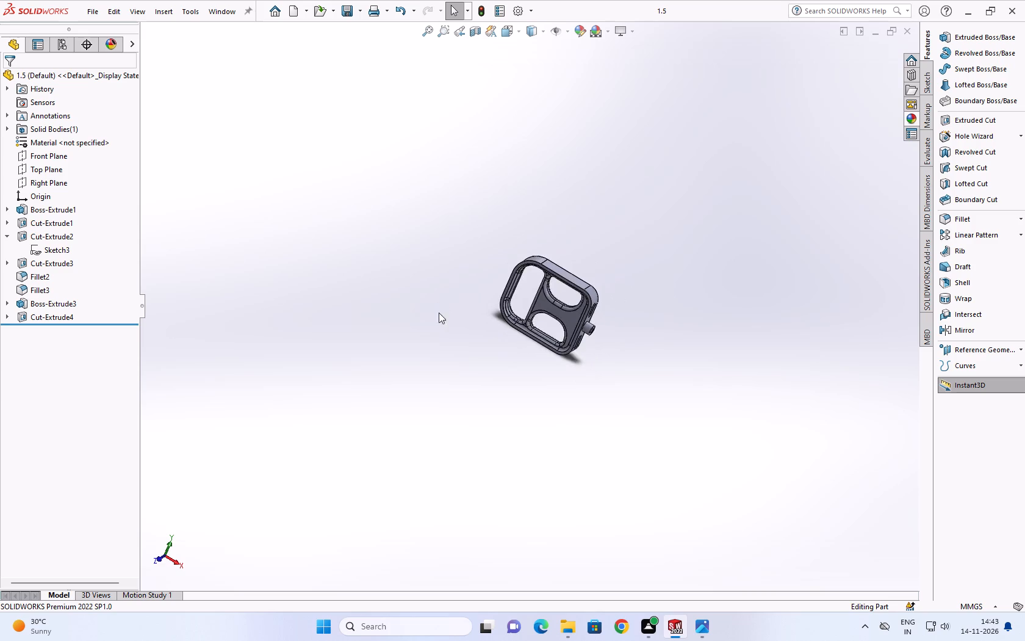
{"action": "scroll", "coordinate": [439, 313], "scroll_direction": "down", "scroll_amount": 1}
{"action": "scroll", "coordinate": [390, 341], "scroll_direction": "up", "scroll_amount": 2}
{"action": "scroll", "coordinate": [383, 313], "scroll_direction": "down", "scroll_amount": 3}
{"action": "scroll", "coordinate": [840, 254], "scroll_direction": "up", "scroll_amount": 4}
{"action": "scroll", "coordinate": [804, 231], "scroll_direction": "down", "scroll_amount": 3}
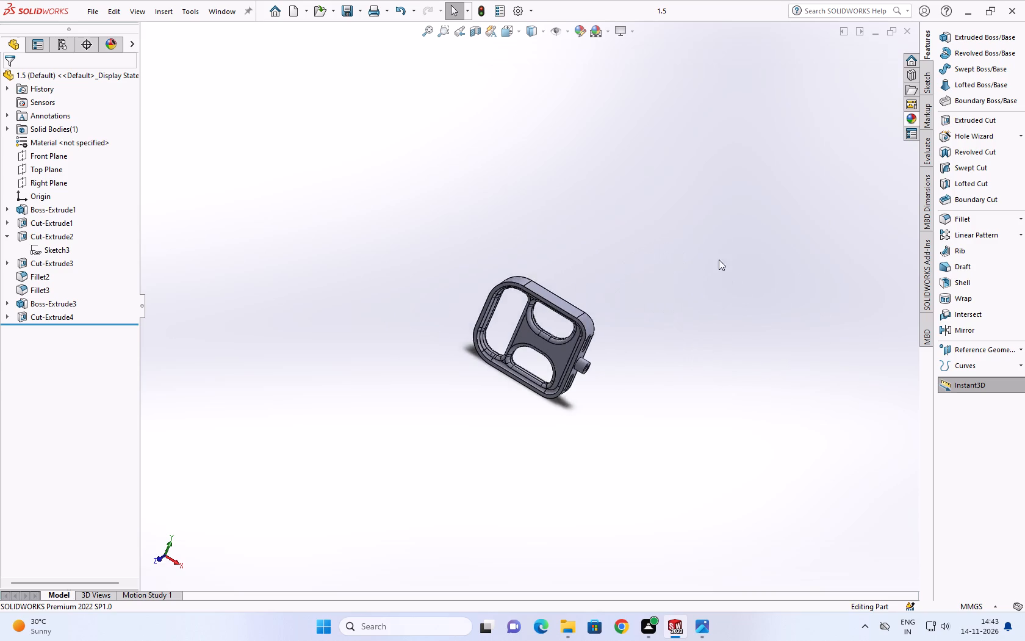
{"action": "scroll", "coordinate": [719, 259], "scroll_direction": "down", "scroll_amount": 2}
{"action": "middle_click_drag", "start_coordinate": [472, 347], "coordinate": [526, 233]}
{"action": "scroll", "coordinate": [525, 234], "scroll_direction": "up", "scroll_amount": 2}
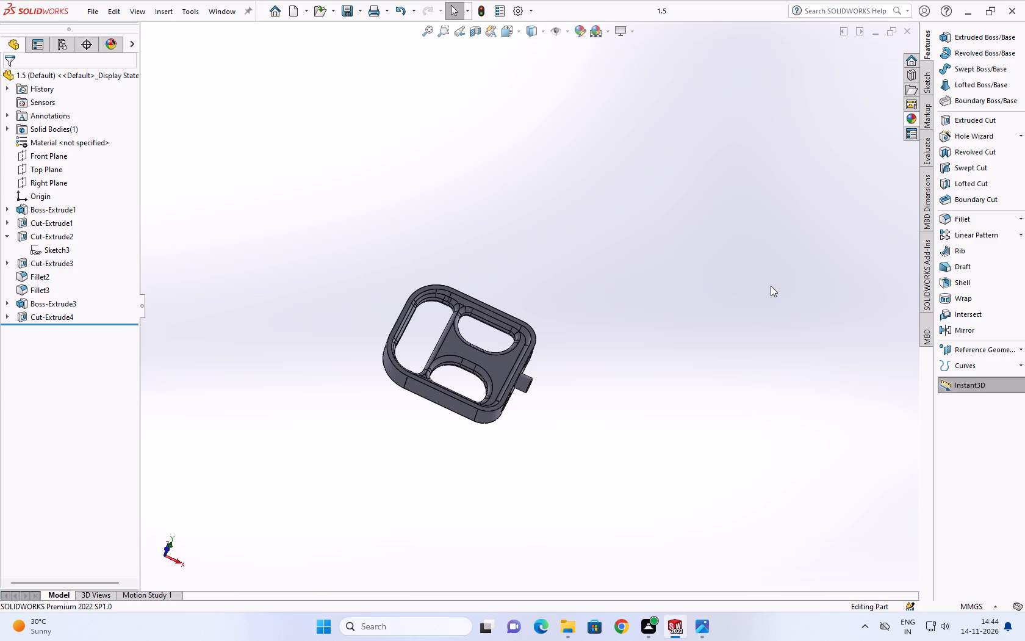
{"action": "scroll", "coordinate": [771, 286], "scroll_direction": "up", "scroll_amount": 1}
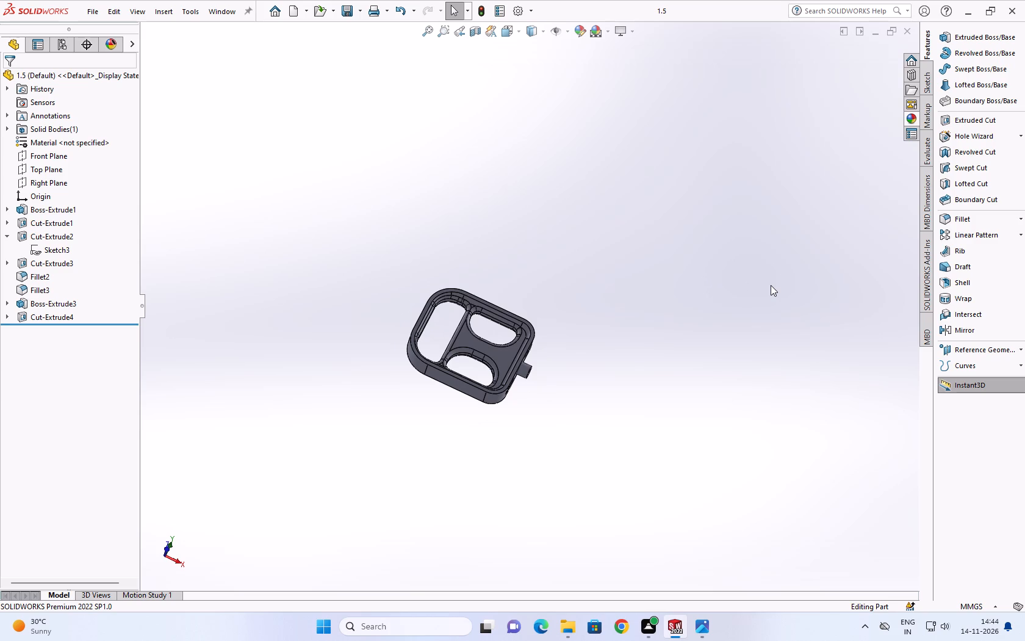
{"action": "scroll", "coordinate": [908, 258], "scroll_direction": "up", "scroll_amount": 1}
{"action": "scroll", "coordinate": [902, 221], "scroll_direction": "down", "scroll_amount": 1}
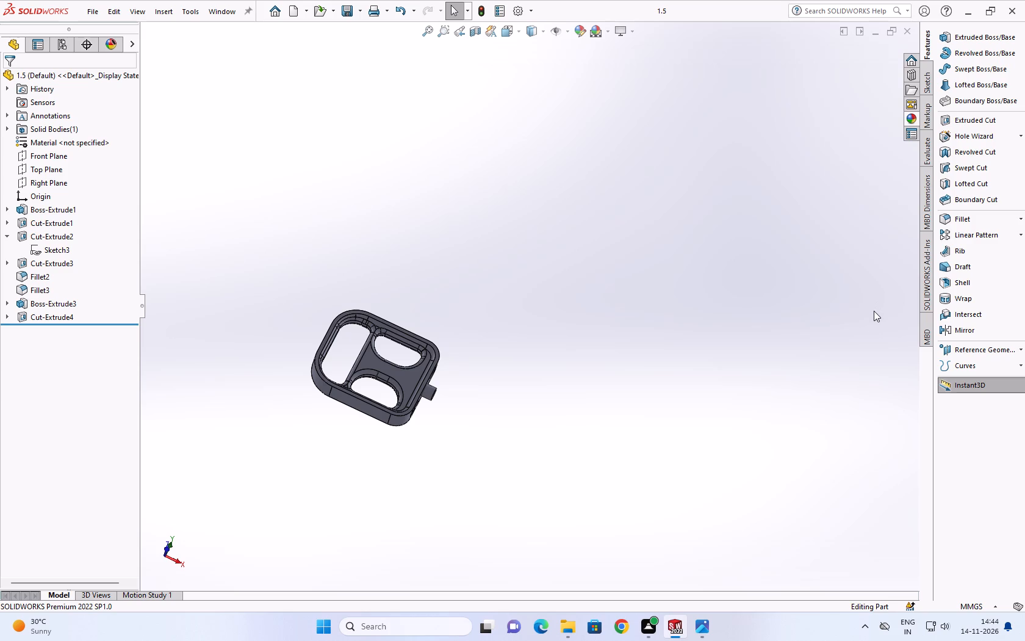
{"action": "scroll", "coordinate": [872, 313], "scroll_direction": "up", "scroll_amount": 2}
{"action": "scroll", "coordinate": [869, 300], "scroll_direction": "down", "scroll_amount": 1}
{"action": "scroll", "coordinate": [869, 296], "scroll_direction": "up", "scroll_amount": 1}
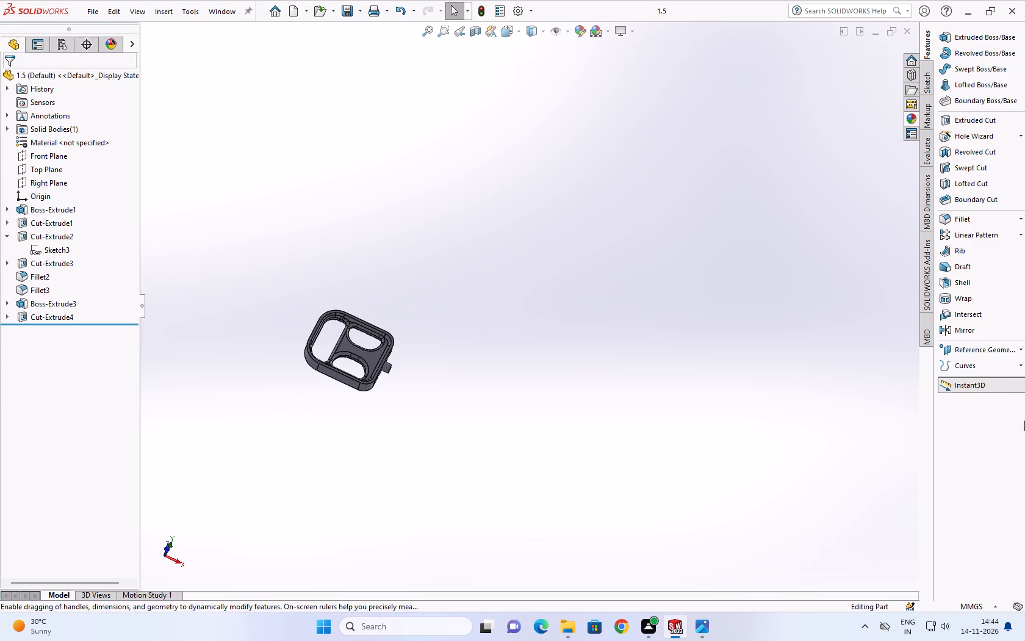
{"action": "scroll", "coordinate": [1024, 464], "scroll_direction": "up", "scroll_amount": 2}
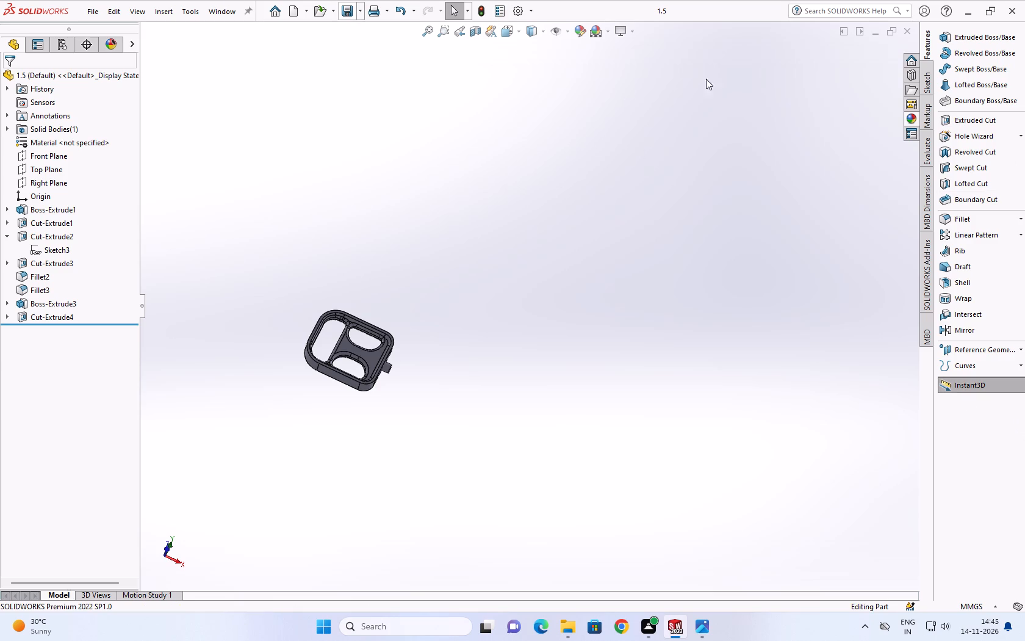
Examine the buckle's recessed face, dividing bar and filleted opening edges up close.
{"action": "scroll", "coordinate": [461, 214], "scroll_direction": "down", "scroll_amount": 2}
{"action": "scroll", "coordinate": [365, 331], "scroll_direction": "up", "scroll_amount": 3}
{"action": "scroll", "coordinate": [386, 385], "scroll_direction": "up", "scroll_amount": 4}
{"action": "scroll", "coordinate": [463, 328], "scroll_direction": "down", "scroll_amount": 11}
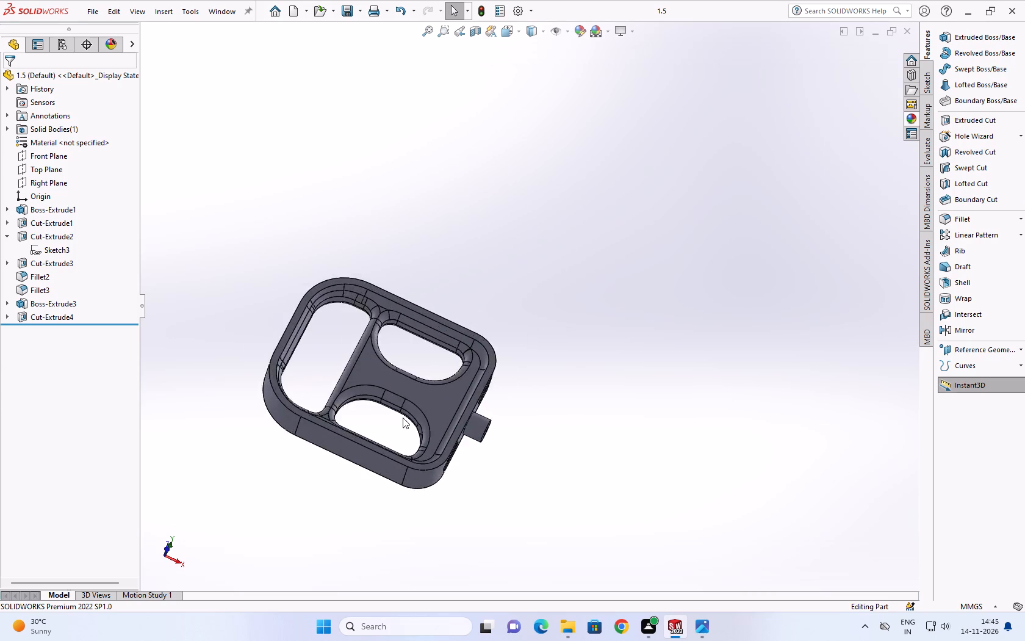
{"action": "scroll", "coordinate": [403, 418], "scroll_direction": "down", "scroll_amount": 4}
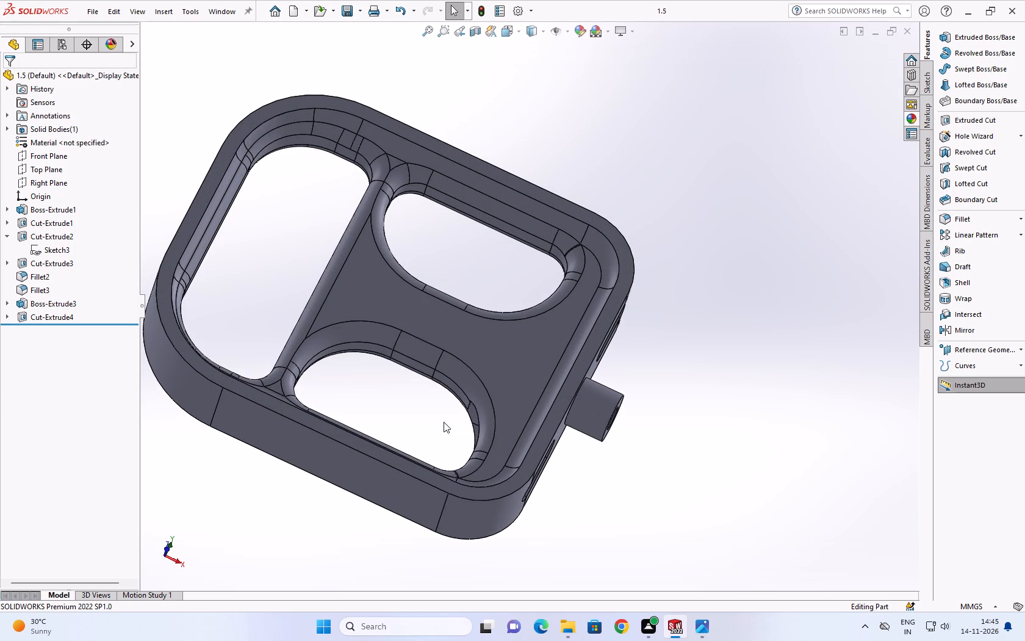
{"action": "scroll", "coordinate": [461, 417], "scroll_direction": "up", "scroll_amount": 2}
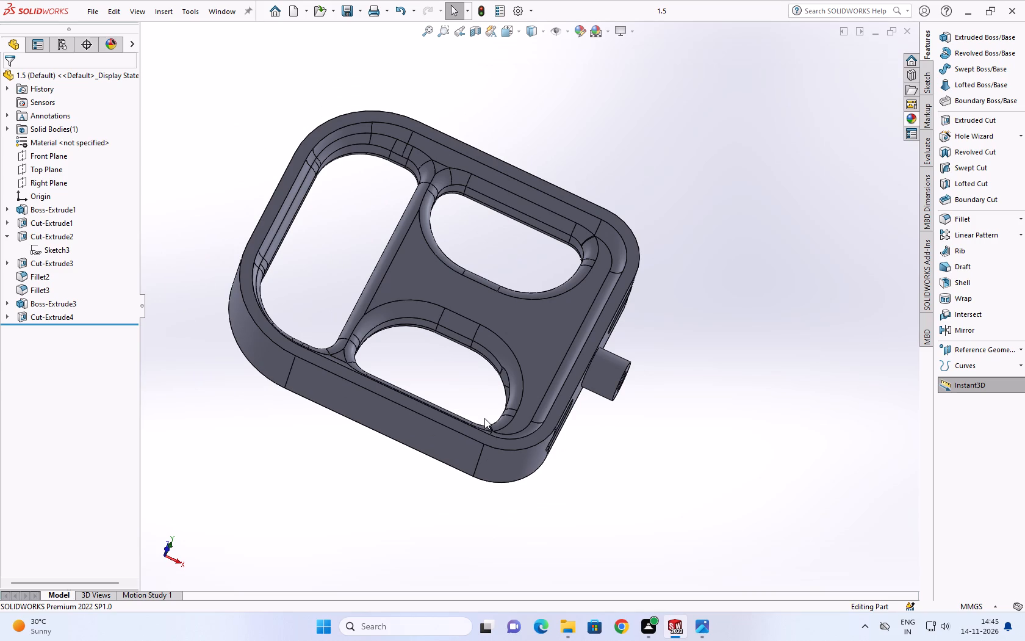
{"action": "scroll", "coordinate": [477, 424], "scroll_direction": "down", "scroll_amount": 1}
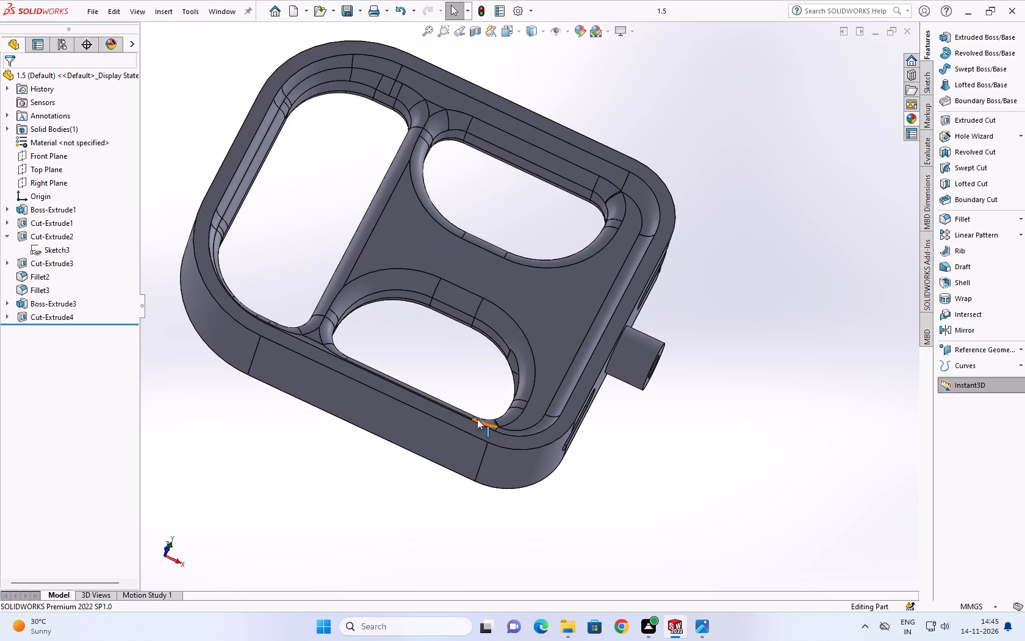
{"action": "scroll", "coordinate": [466, 425], "scroll_direction": "up", "scroll_amount": 1}
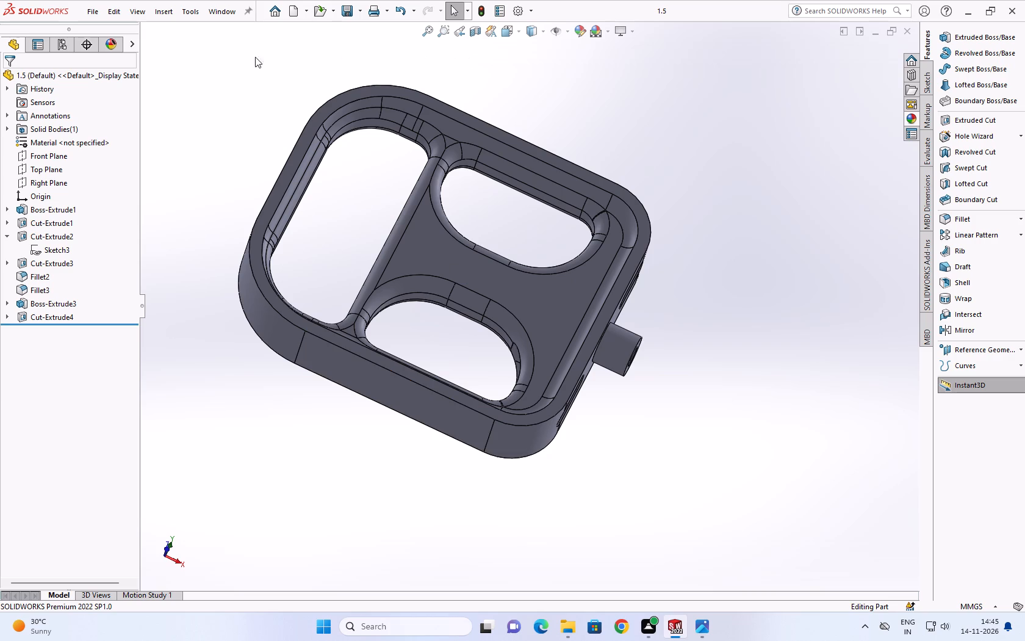
{"action": "scroll", "coordinate": [347, 41], "scroll_direction": "up", "scroll_amount": 1}
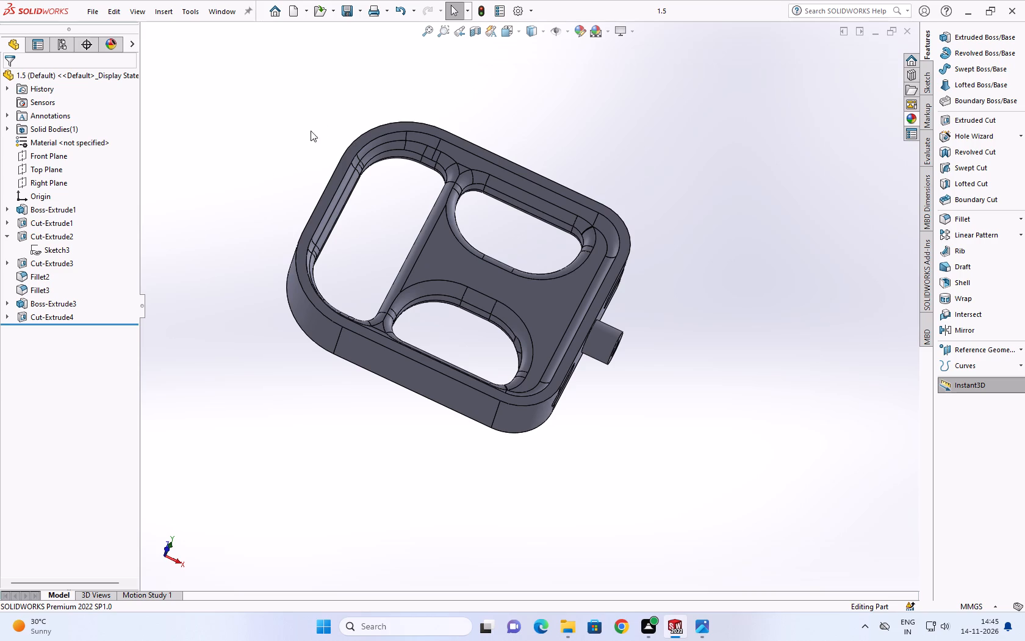
{"action": "scroll", "coordinate": [237, 113], "scroll_direction": "up", "scroll_amount": 2}
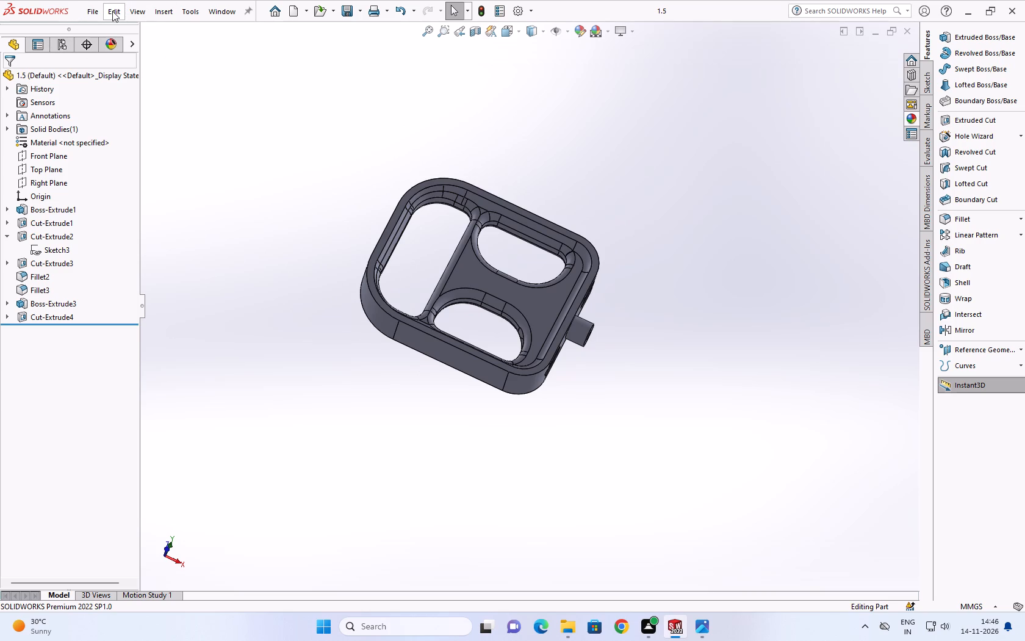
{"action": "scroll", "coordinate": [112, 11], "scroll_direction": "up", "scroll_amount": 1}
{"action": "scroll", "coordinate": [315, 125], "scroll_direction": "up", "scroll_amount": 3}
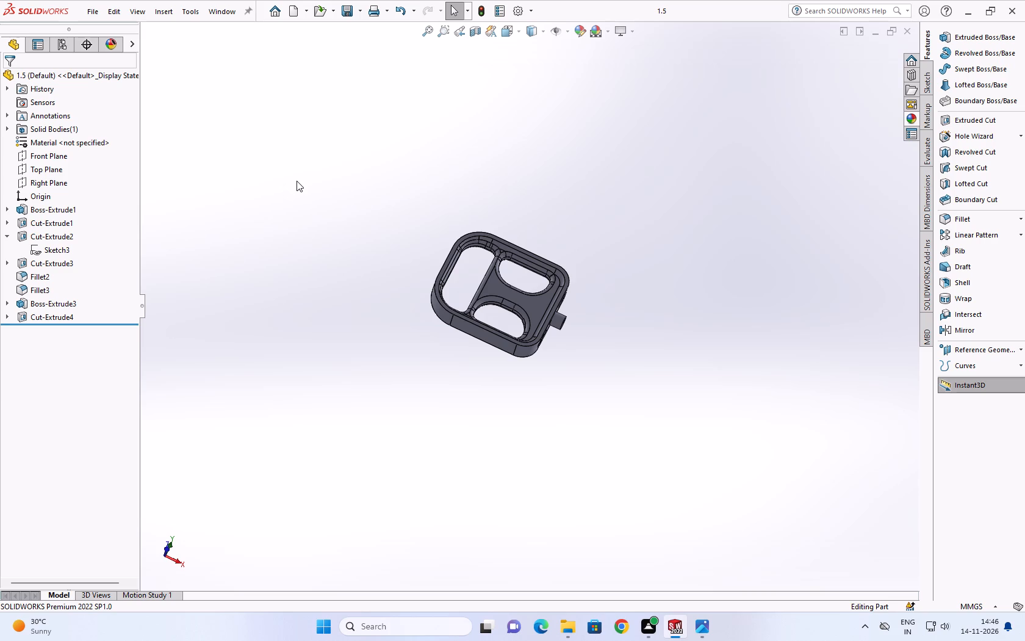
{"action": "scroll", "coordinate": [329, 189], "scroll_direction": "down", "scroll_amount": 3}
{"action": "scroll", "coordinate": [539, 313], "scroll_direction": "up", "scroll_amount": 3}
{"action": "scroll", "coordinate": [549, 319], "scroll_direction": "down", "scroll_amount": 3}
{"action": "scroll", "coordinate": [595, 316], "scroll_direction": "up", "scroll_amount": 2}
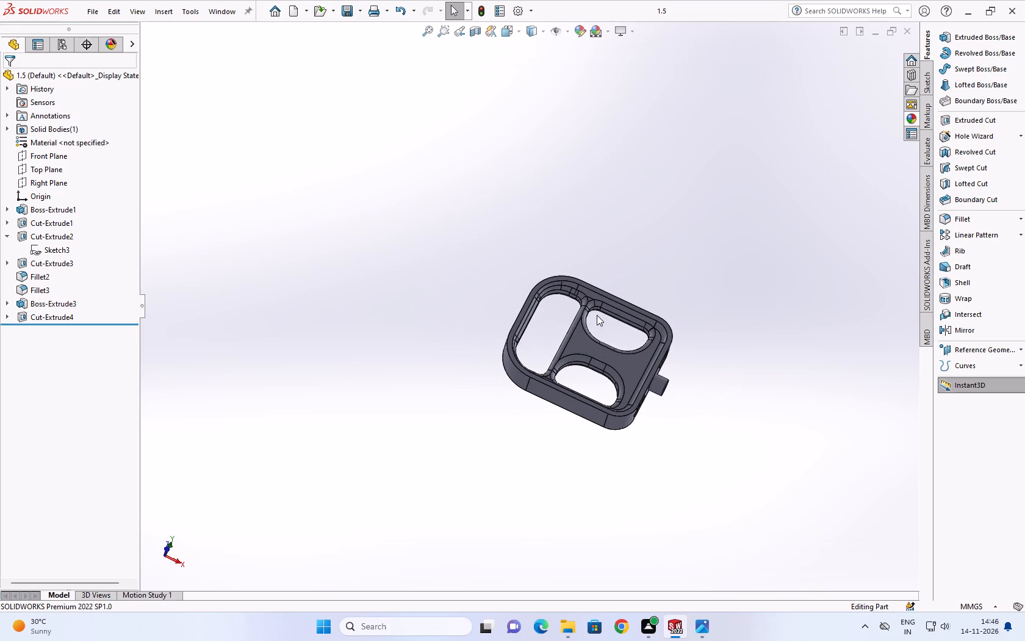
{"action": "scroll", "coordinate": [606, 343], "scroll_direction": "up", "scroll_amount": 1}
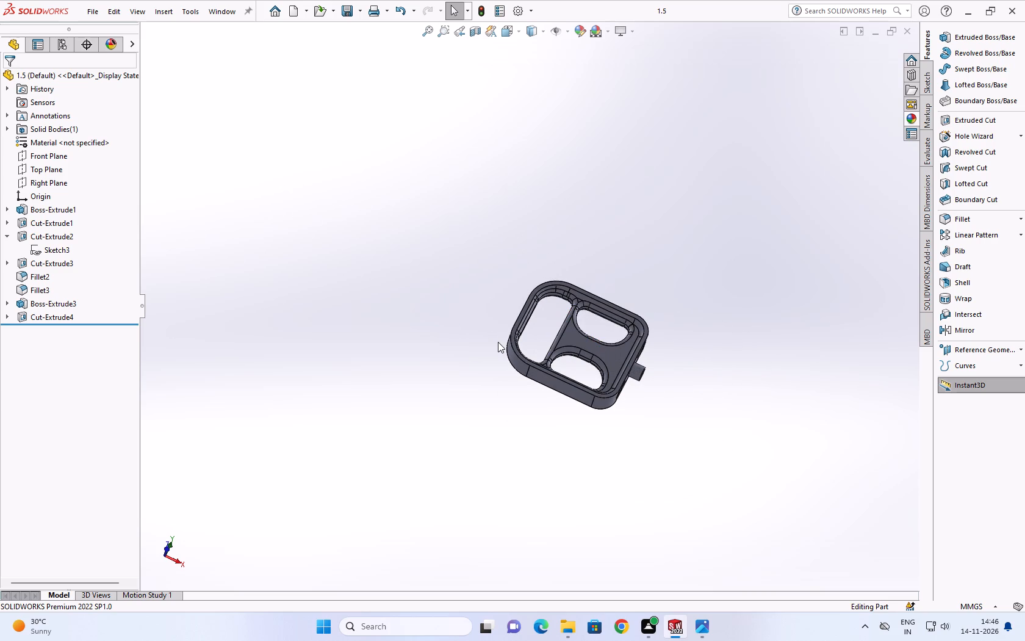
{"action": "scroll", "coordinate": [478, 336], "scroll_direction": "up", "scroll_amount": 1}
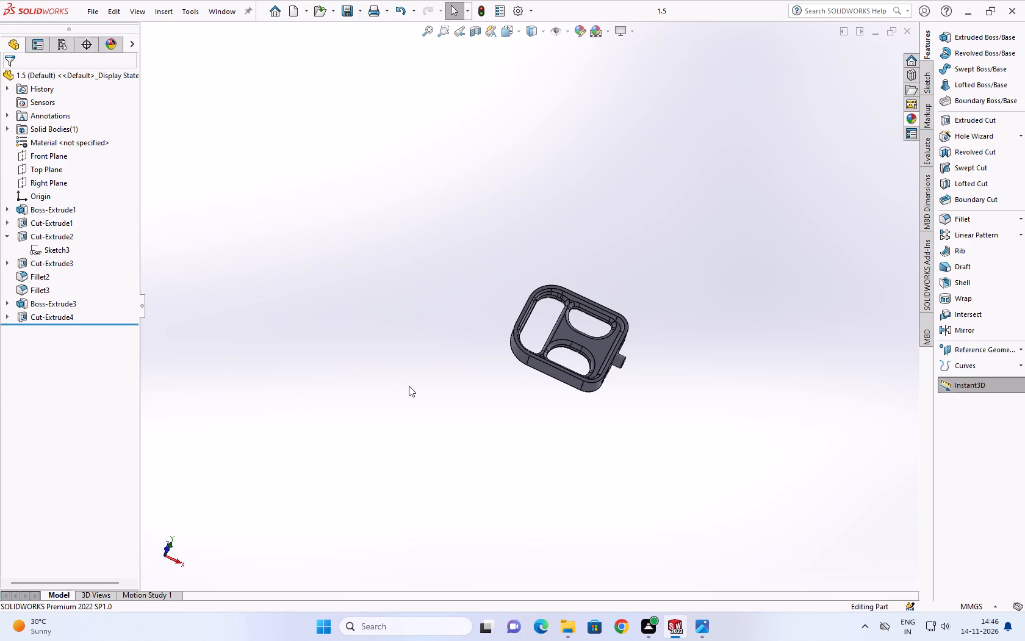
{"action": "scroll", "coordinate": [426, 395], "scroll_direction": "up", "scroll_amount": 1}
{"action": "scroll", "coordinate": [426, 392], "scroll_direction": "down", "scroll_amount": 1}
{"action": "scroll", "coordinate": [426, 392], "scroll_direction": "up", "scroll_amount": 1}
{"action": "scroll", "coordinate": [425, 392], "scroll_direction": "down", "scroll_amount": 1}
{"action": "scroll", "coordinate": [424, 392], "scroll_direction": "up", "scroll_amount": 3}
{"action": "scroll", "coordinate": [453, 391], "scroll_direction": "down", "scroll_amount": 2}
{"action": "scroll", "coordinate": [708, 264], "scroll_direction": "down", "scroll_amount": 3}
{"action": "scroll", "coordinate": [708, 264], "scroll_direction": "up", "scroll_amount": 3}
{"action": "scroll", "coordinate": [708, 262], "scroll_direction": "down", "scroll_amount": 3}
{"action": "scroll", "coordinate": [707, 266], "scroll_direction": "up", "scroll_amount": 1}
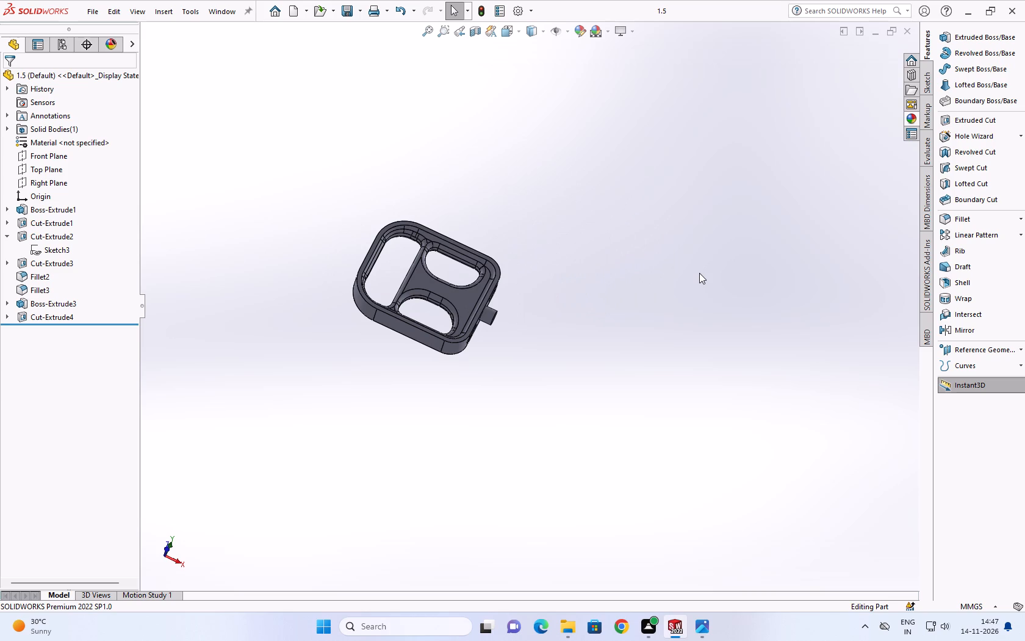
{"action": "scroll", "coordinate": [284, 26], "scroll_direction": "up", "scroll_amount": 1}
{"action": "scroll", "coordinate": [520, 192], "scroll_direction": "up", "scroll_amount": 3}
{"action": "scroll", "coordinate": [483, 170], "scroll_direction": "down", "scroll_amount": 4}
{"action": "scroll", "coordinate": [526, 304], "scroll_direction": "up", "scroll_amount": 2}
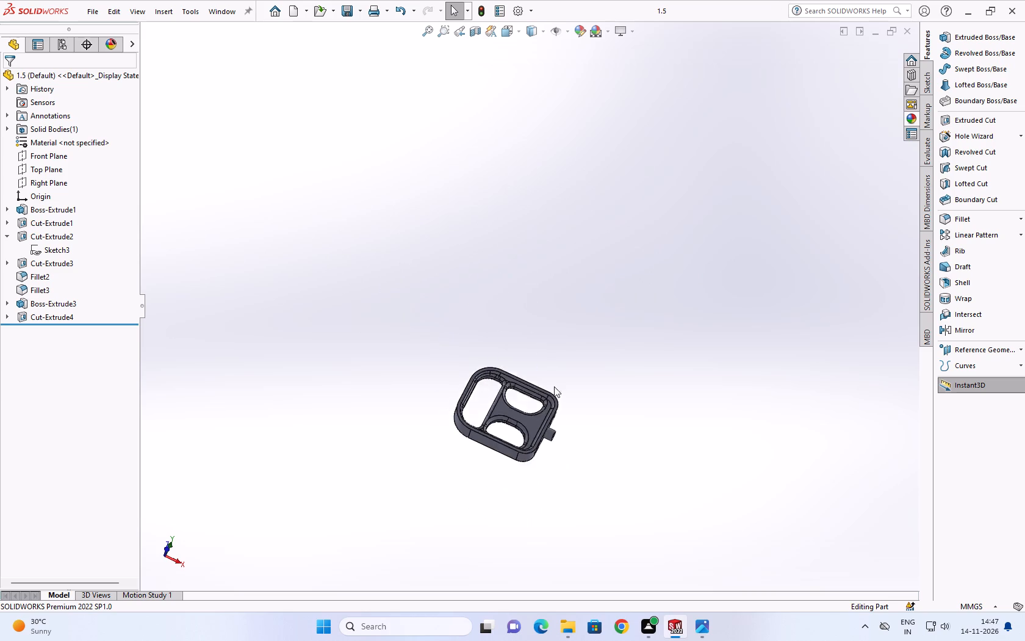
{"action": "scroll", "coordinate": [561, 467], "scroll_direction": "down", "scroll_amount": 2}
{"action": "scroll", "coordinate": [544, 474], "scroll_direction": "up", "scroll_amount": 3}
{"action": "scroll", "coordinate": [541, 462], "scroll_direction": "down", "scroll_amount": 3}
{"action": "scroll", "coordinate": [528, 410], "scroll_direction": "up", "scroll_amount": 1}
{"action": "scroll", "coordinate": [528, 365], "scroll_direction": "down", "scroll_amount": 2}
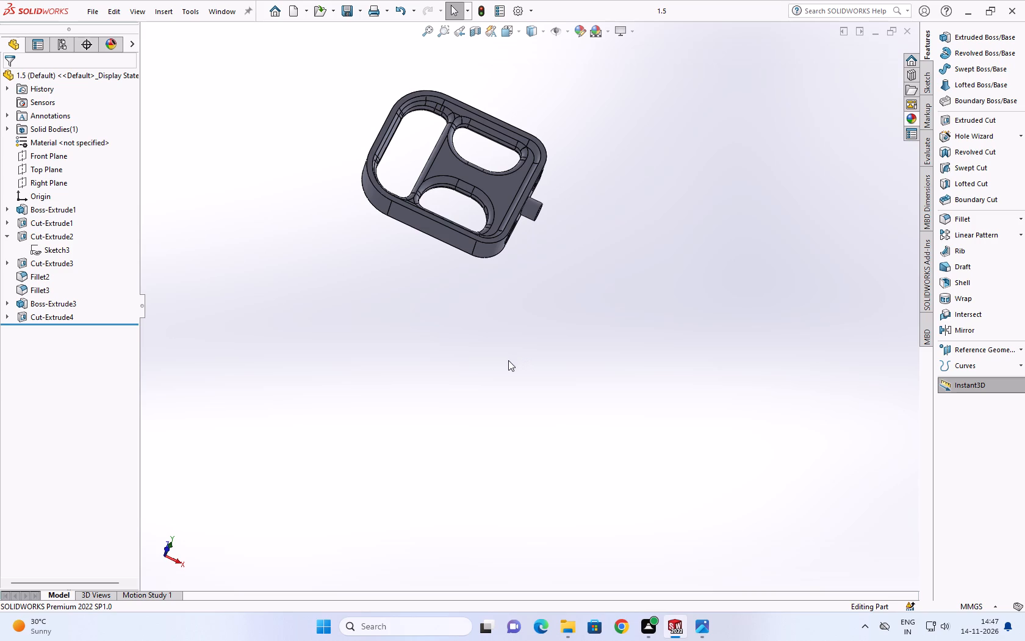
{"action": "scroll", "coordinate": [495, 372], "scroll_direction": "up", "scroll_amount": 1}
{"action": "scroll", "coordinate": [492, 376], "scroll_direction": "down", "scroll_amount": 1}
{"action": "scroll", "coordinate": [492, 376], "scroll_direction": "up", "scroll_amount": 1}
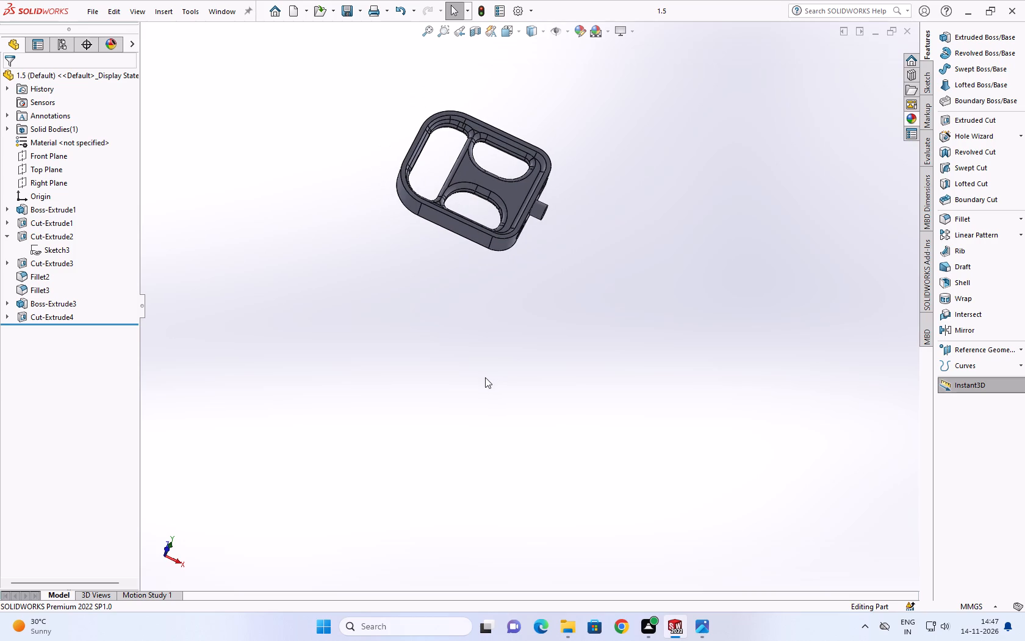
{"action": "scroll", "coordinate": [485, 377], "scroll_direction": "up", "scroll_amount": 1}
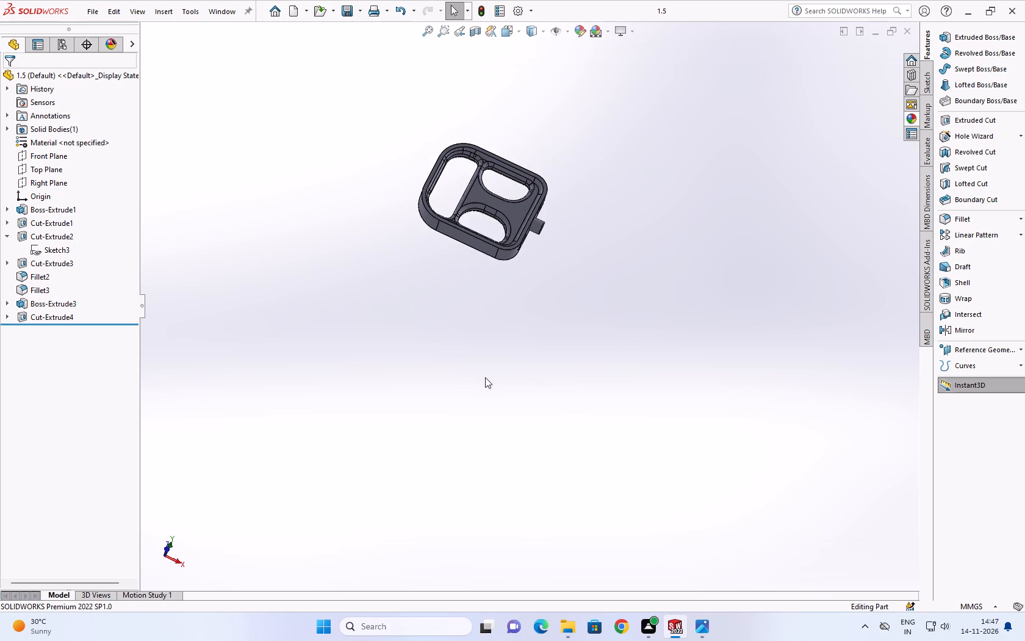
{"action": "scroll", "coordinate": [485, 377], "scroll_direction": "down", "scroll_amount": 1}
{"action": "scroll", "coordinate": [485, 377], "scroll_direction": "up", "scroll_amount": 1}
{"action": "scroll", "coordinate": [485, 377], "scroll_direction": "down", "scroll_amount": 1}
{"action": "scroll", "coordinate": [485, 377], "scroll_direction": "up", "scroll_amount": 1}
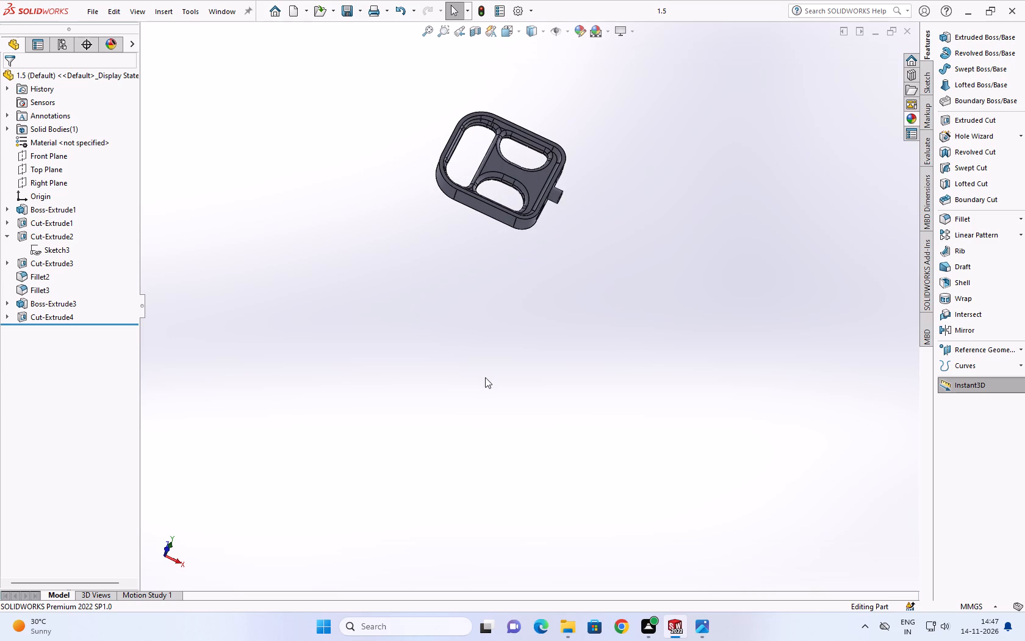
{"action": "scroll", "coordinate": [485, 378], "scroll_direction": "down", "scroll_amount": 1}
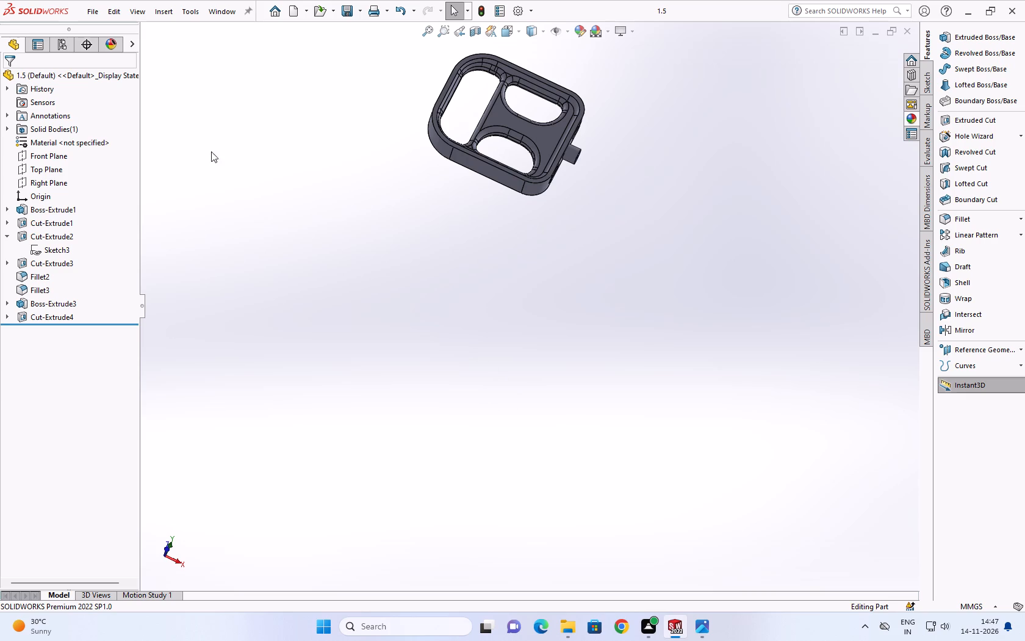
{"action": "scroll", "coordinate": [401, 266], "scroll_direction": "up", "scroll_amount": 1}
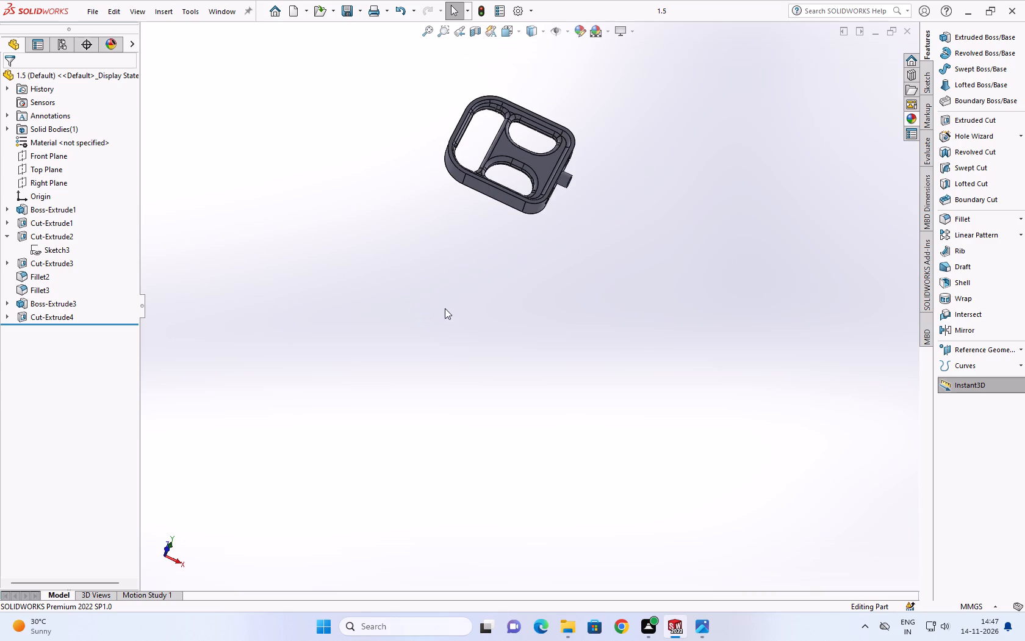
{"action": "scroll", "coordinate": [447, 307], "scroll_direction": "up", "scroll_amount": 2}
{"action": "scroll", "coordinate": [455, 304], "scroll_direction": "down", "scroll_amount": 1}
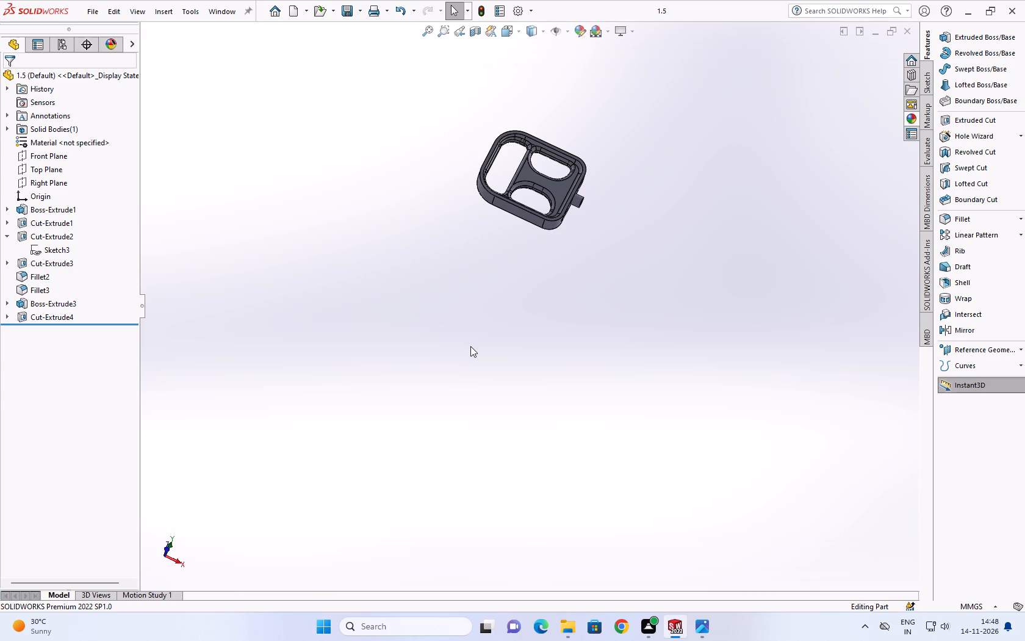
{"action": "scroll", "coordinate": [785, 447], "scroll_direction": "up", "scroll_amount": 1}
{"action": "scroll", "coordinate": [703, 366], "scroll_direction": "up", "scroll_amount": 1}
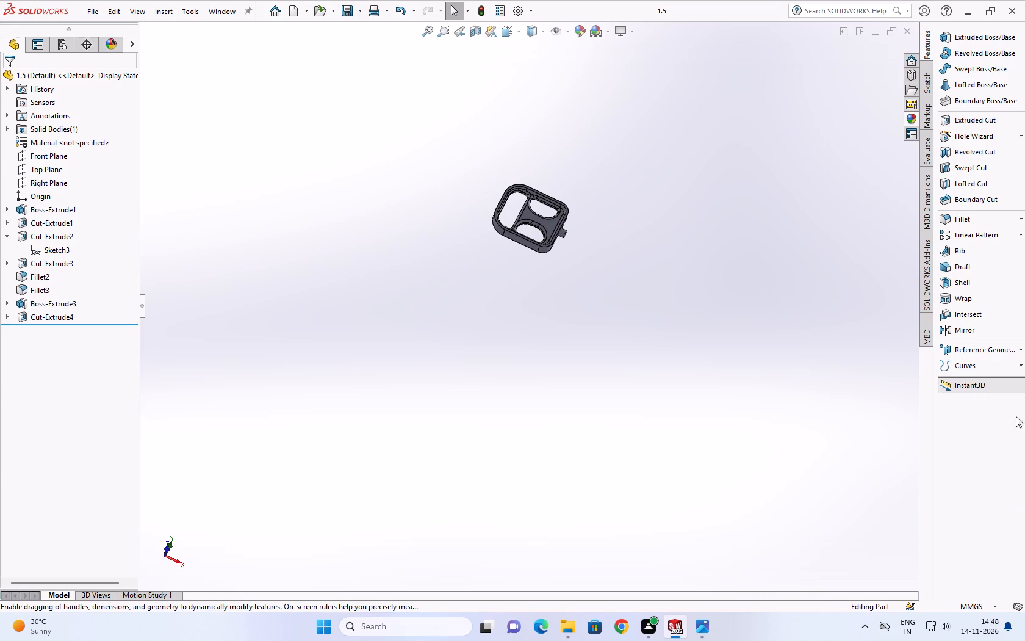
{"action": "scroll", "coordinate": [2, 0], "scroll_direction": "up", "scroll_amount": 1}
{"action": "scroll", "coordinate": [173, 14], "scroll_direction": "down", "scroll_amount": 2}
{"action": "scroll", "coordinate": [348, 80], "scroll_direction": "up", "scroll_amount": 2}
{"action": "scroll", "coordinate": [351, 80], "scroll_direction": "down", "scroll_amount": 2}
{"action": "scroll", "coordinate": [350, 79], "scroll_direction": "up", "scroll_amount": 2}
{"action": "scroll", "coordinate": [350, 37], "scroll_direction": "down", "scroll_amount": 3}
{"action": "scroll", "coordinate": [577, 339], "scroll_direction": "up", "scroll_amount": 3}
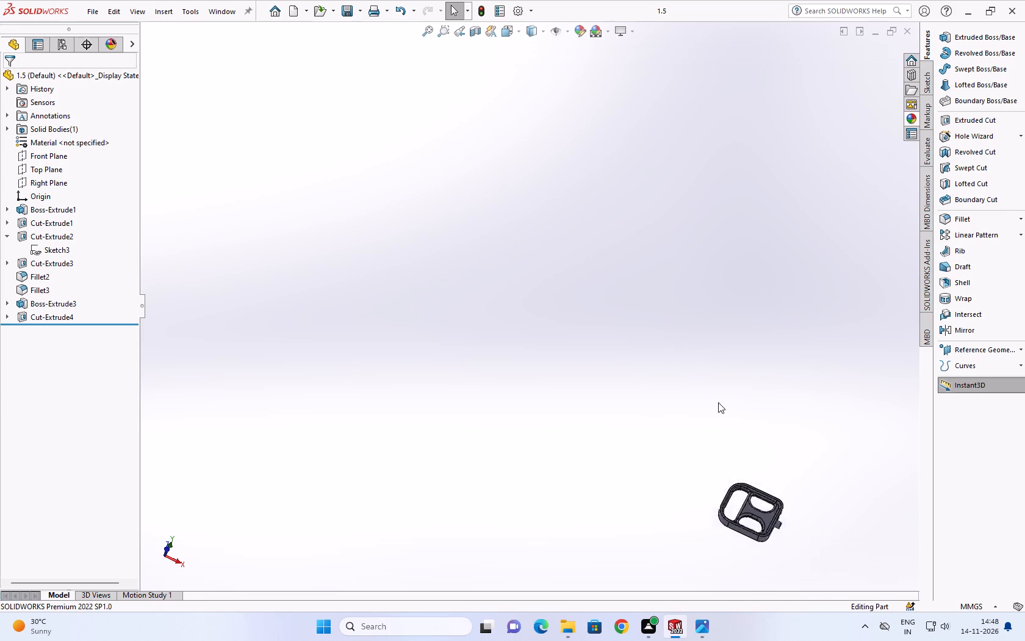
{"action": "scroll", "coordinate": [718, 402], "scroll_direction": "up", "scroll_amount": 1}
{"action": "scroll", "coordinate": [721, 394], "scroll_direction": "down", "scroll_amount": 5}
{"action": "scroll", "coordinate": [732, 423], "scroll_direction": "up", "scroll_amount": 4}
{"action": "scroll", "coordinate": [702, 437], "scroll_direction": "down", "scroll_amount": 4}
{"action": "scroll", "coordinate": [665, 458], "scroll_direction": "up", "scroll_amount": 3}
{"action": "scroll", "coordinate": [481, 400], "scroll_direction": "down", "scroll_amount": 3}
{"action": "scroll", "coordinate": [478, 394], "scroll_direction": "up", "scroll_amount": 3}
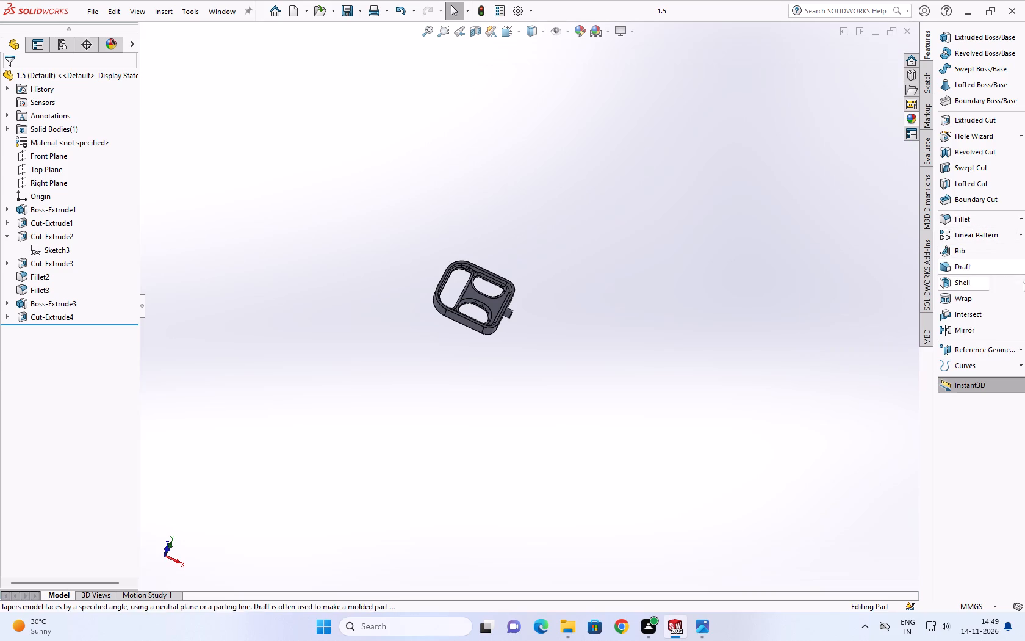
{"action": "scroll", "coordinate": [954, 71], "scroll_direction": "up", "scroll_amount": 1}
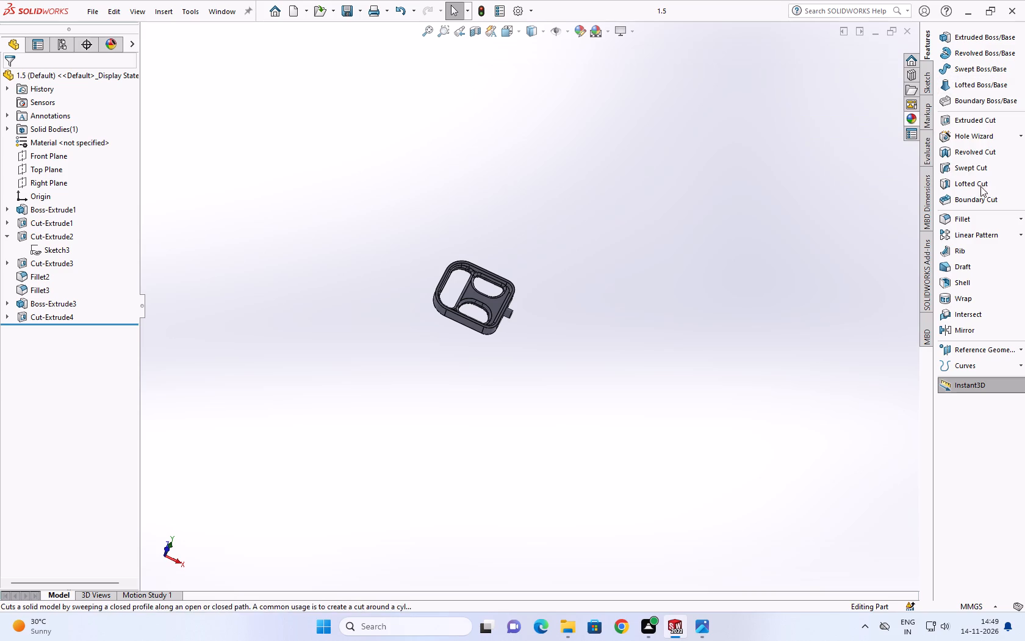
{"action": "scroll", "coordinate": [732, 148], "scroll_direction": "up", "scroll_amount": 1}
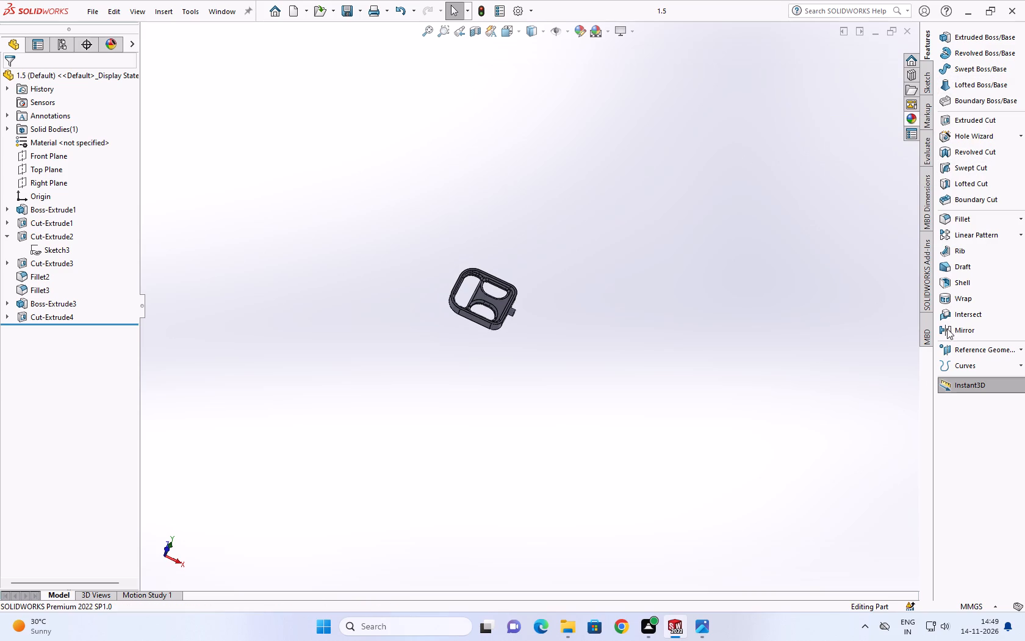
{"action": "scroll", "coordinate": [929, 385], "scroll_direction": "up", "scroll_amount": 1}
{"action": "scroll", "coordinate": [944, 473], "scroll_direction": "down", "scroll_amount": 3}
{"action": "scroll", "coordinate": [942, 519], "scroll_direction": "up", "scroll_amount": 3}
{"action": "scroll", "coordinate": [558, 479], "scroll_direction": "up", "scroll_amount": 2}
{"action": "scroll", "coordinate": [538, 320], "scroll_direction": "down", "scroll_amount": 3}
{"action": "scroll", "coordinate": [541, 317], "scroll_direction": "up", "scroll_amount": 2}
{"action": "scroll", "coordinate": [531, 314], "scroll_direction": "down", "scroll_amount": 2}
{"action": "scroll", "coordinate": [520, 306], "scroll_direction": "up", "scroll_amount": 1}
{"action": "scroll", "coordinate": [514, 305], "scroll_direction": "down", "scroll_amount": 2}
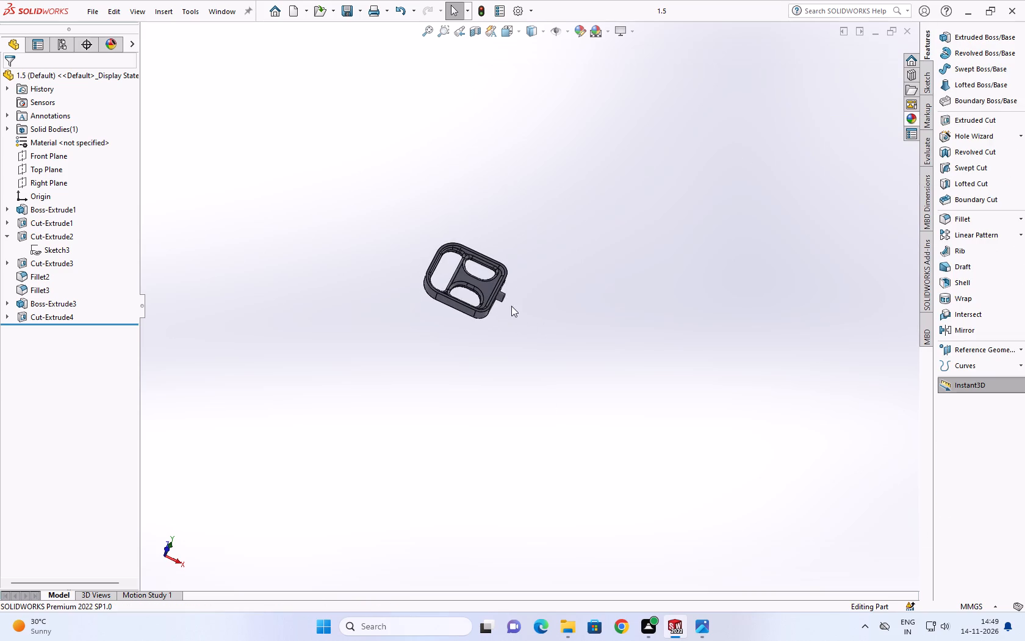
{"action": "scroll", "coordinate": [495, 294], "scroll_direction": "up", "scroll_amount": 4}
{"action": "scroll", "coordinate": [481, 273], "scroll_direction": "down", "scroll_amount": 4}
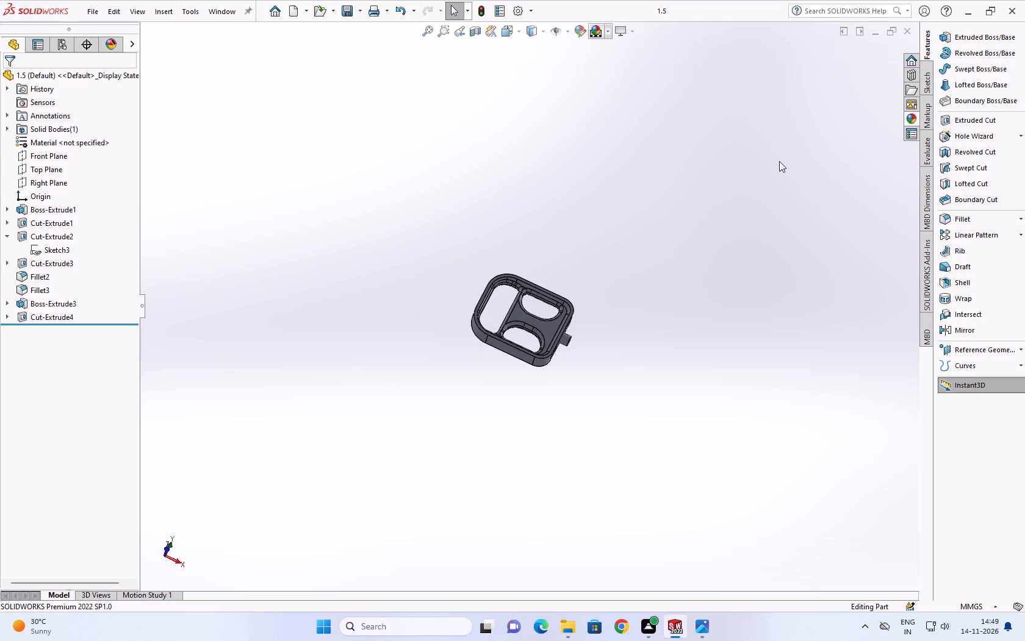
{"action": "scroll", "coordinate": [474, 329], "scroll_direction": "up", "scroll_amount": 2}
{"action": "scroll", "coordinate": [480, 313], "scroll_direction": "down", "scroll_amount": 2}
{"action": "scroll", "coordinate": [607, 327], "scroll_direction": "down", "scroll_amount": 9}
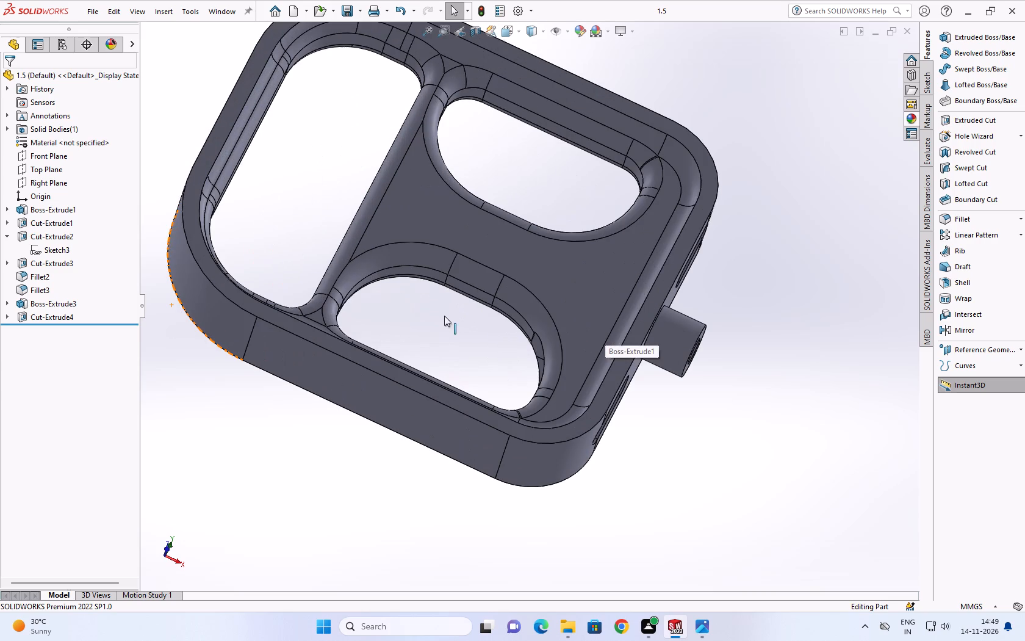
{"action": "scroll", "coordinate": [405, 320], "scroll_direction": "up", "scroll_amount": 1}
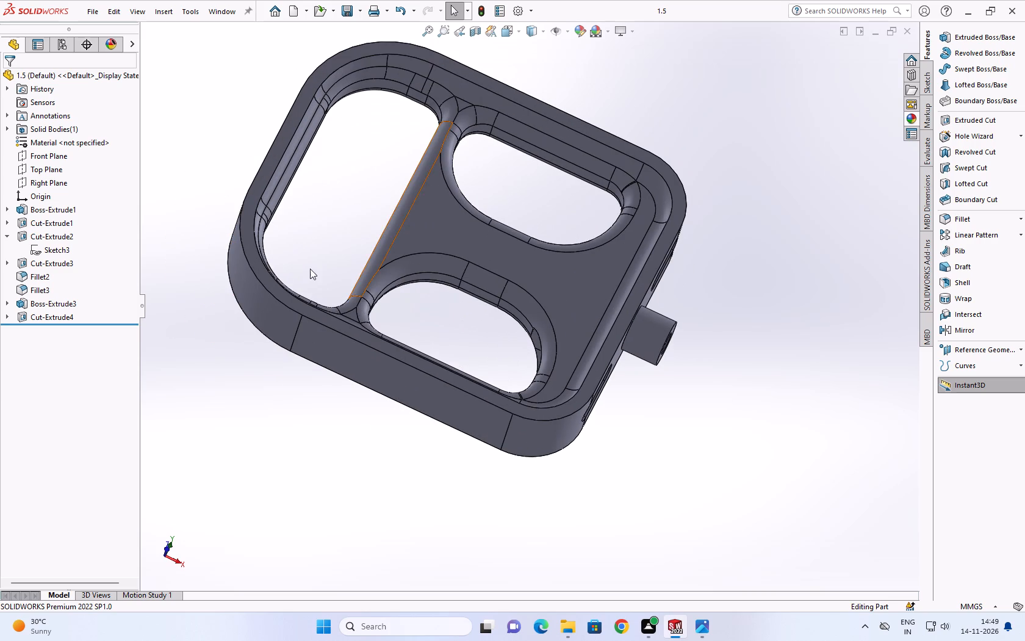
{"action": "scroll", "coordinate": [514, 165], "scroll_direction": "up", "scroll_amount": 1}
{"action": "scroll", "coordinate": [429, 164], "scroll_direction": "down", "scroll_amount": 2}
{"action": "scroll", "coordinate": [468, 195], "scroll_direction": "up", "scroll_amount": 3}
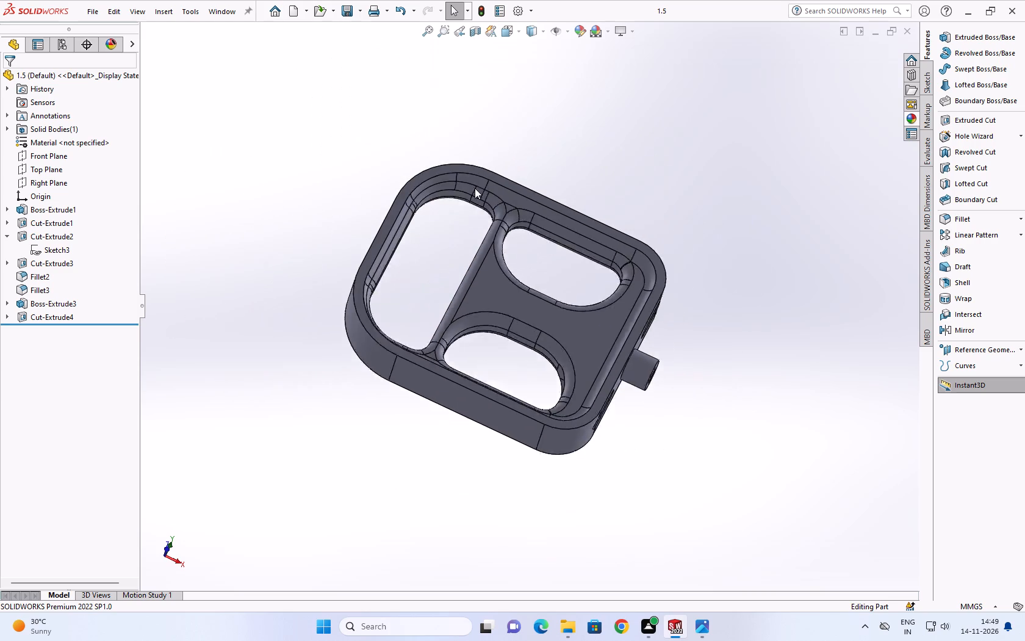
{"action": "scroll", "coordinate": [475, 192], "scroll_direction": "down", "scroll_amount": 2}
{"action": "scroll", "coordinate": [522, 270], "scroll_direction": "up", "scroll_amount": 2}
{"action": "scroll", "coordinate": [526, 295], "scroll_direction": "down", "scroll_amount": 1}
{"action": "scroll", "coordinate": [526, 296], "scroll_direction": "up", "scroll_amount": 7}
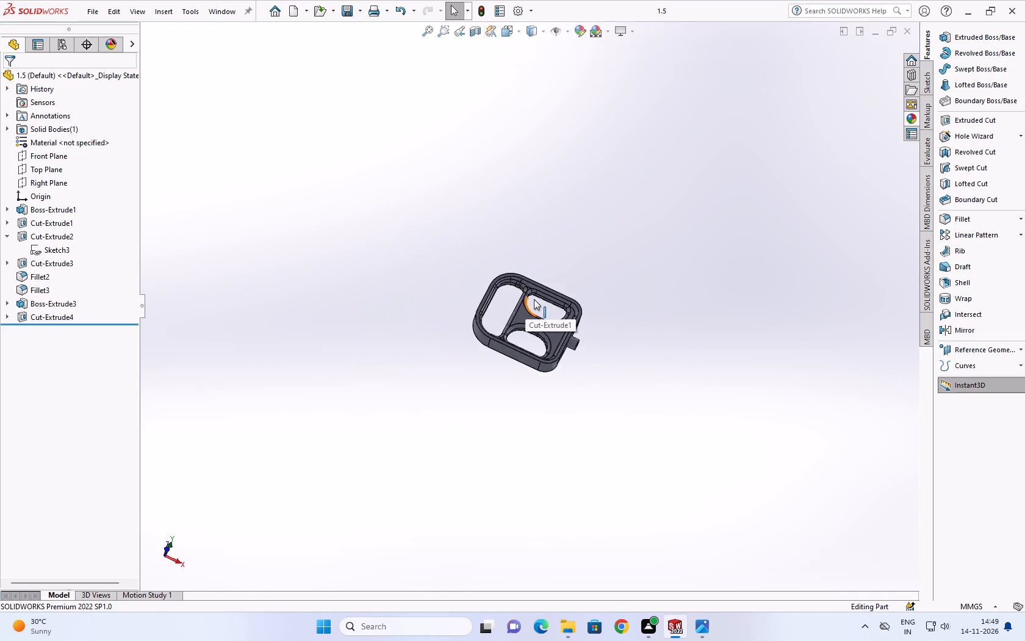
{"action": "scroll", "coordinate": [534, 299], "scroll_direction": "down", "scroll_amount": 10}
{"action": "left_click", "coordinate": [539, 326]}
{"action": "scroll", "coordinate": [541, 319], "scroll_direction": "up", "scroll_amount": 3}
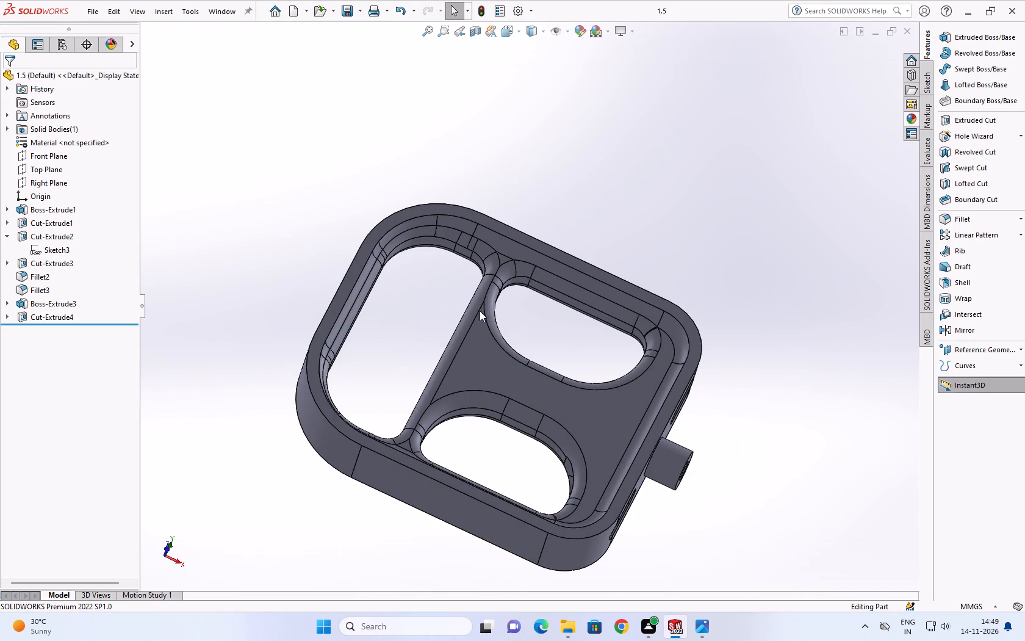
Inspect the buckle's outer side wall, the slotted side with the hollow boss, and the face with three filleted openings.
{"action": "scroll", "coordinate": [430, 263], "scroll_direction": "up", "scroll_amount": 3}
{"action": "middle_click_drag", "start_coordinate": [487, 299], "coordinate": [542, 172]}
{"action": "scroll", "coordinate": [492, 223], "scroll_direction": "up", "scroll_amount": 1}
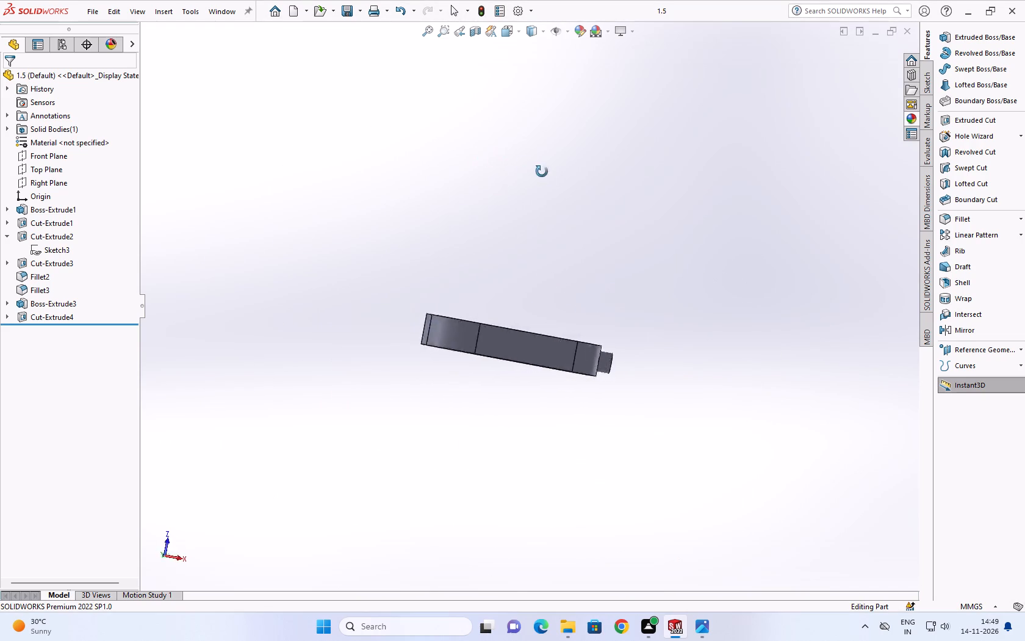
{"action": "middle_click_drag", "start_coordinate": [542, 172], "coordinate": [413, 469]}
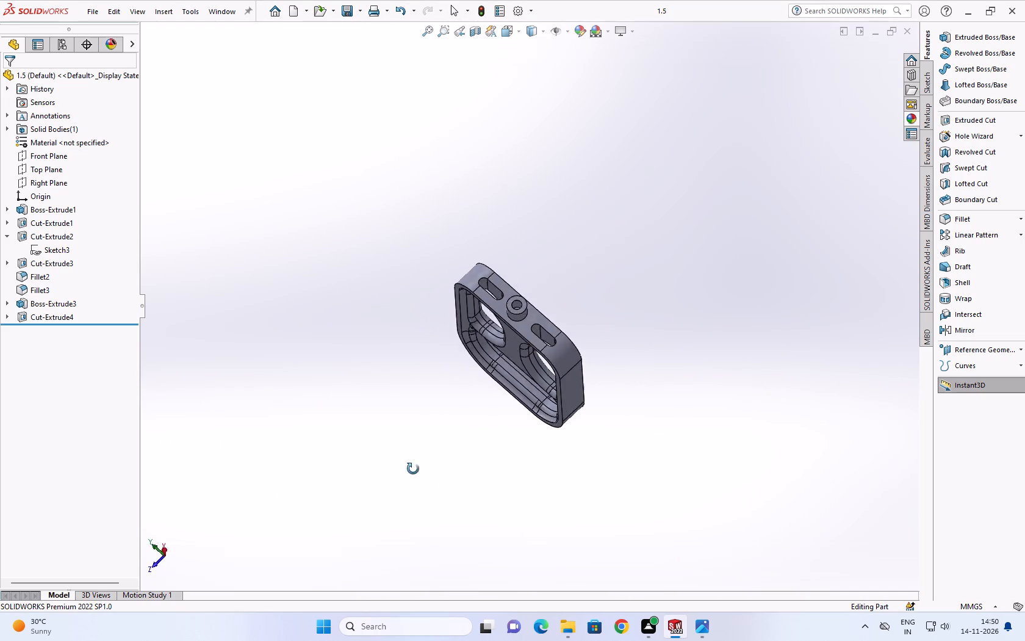
{"action": "middle_click_drag", "start_coordinate": [413, 469], "coordinate": [797, 246]}
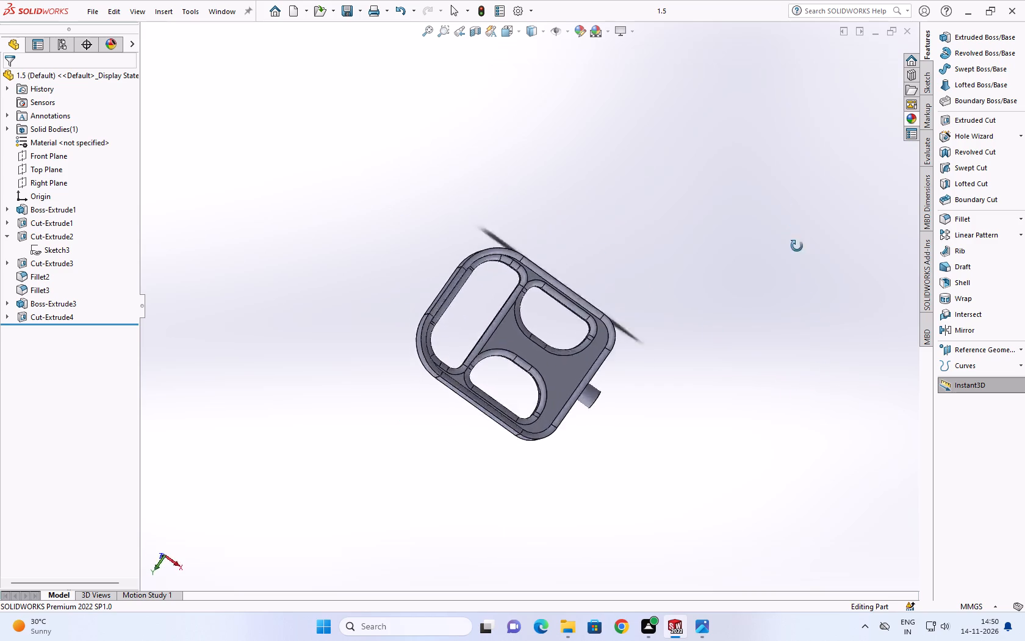
{"action": "middle_click_drag", "start_coordinate": [797, 246], "coordinate": [320, 383]}
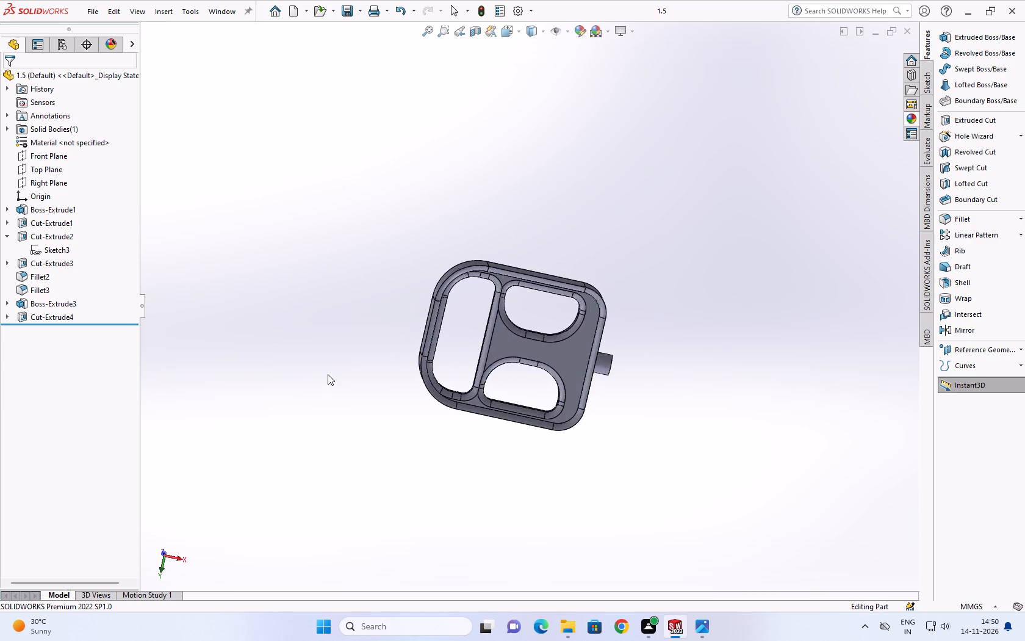
{"action": "scroll", "coordinate": [381, 326], "scroll_direction": "down", "scroll_amount": 3}
{"action": "scroll", "coordinate": [550, 314], "scroll_direction": "up", "scroll_amount": 3}
{"action": "scroll", "coordinate": [552, 290], "scroll_direction": "down", "scroll_amount": 4}
{"action": "scroll", "coordinate": [617, 273], "scroll_direction": "up", "scroll_amount": 3}
{"action": "left_click", "coordinate": [630, 230]}
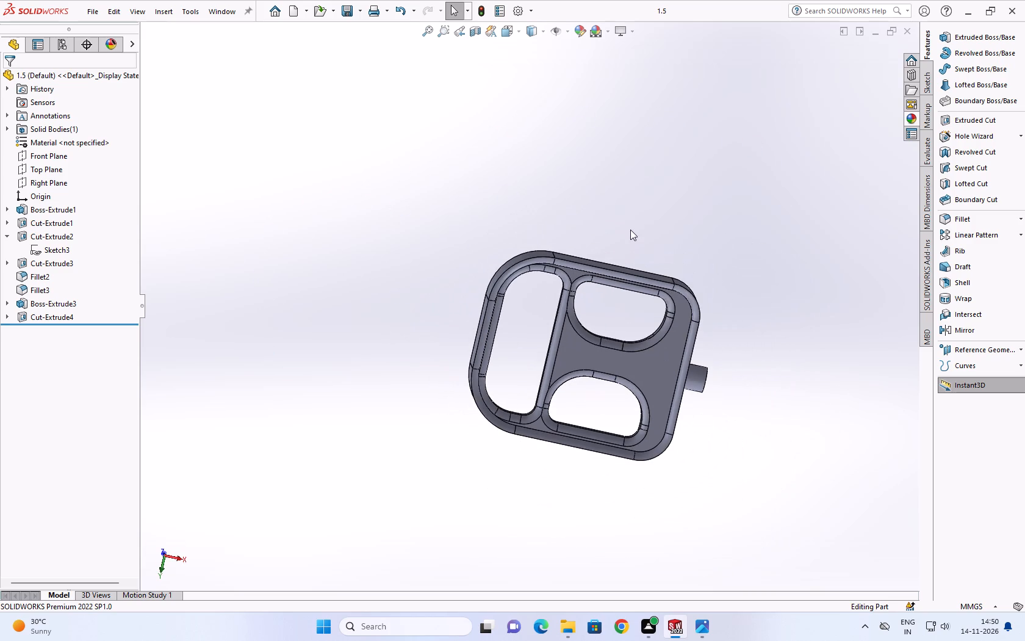
{"action": "scroll", "coordinate": [586, 266], "scroll_direction": "down", "scroll_amount": 2}
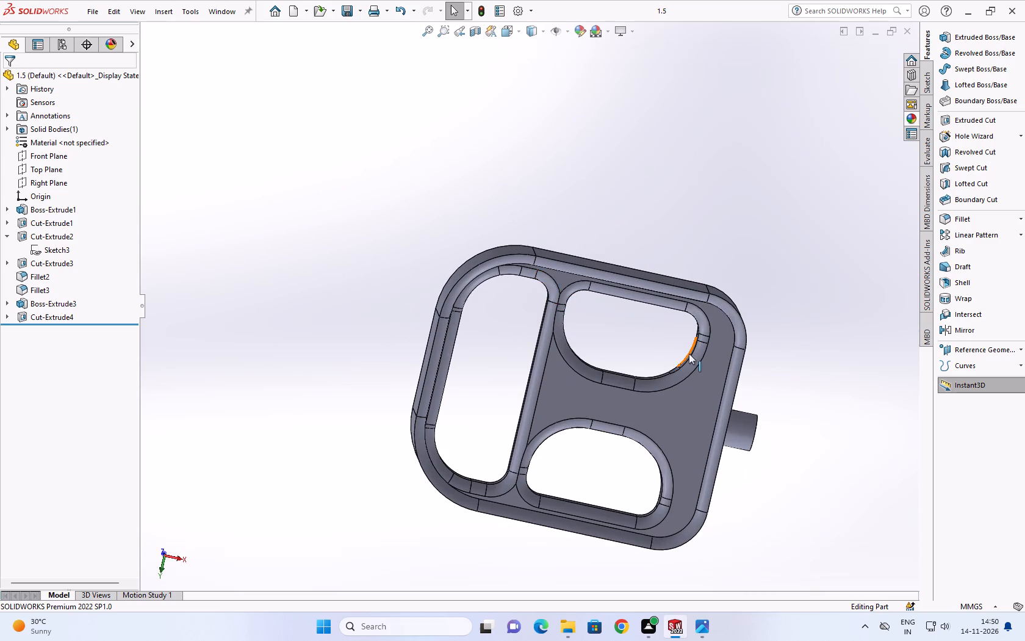
{"action": "scroll", "coordinate": [730, 366], "scroll_direction": "up", "scroll_amount": 2}
{"action": "scroll", "coordinate": [734, 344], "scroll_direction": "down", "scroll_amount": 3}
{"action": "middle_click_drag", "start_coordinate": [665, 360], "coordinate": [641, 286]}
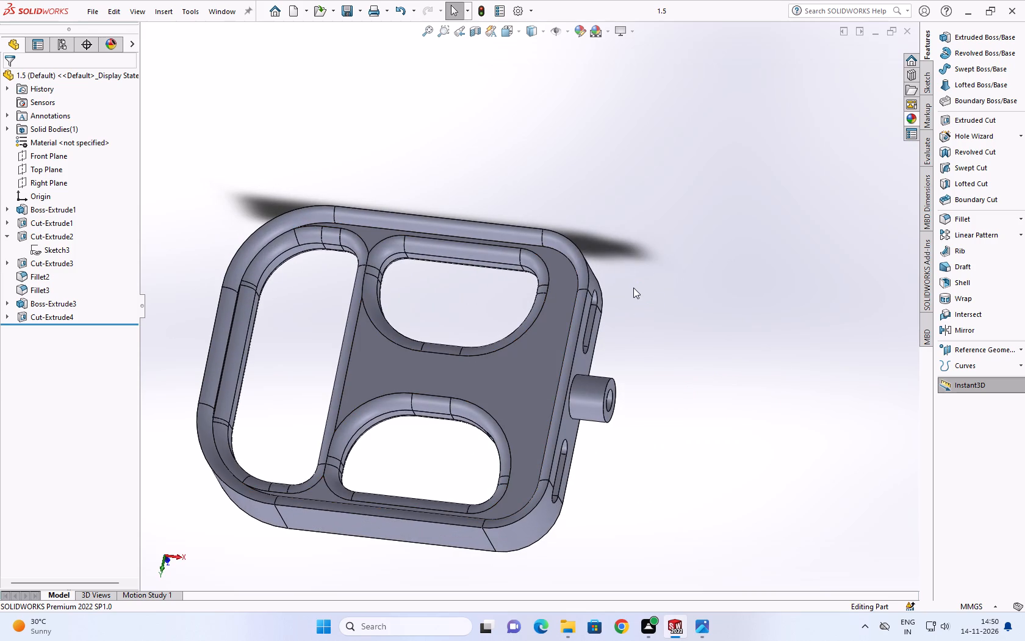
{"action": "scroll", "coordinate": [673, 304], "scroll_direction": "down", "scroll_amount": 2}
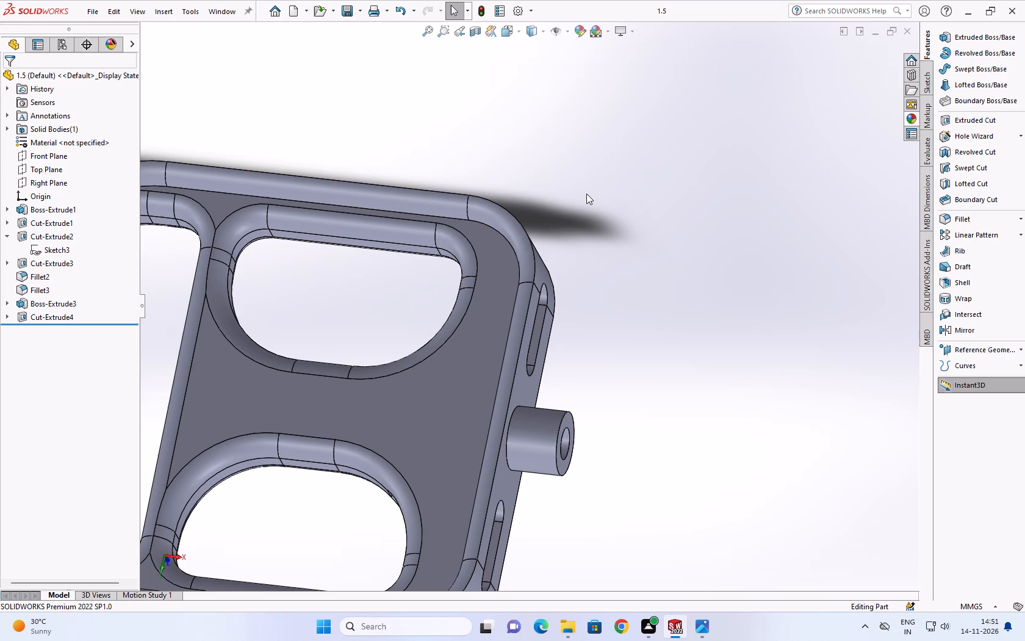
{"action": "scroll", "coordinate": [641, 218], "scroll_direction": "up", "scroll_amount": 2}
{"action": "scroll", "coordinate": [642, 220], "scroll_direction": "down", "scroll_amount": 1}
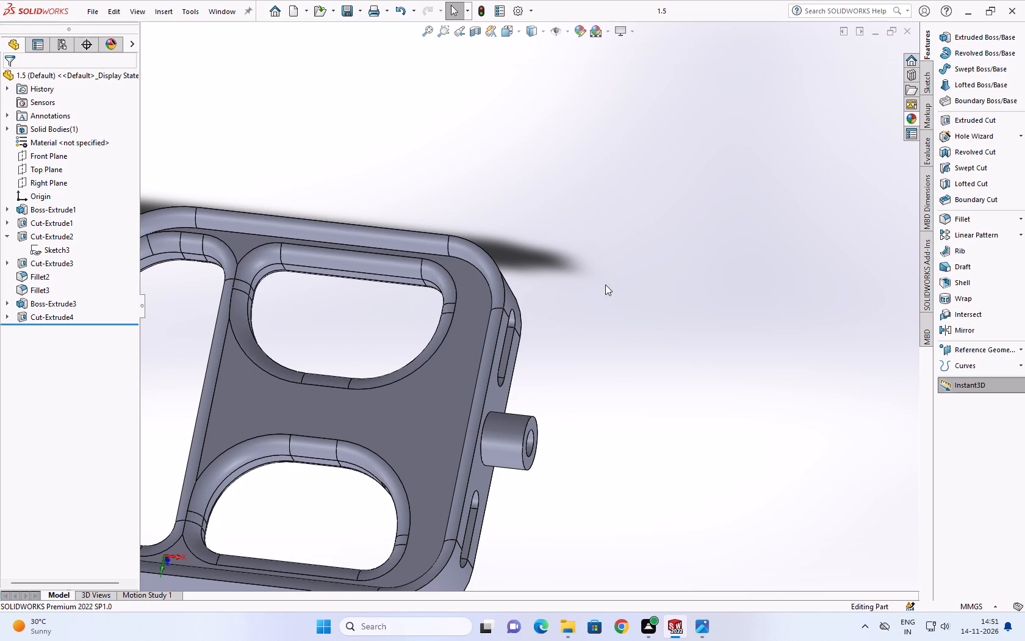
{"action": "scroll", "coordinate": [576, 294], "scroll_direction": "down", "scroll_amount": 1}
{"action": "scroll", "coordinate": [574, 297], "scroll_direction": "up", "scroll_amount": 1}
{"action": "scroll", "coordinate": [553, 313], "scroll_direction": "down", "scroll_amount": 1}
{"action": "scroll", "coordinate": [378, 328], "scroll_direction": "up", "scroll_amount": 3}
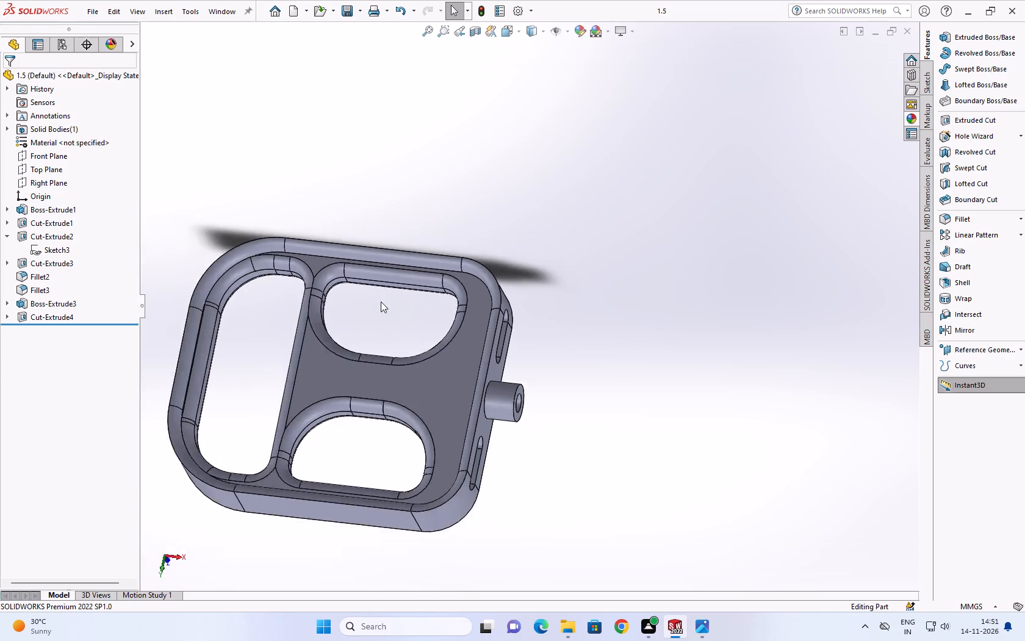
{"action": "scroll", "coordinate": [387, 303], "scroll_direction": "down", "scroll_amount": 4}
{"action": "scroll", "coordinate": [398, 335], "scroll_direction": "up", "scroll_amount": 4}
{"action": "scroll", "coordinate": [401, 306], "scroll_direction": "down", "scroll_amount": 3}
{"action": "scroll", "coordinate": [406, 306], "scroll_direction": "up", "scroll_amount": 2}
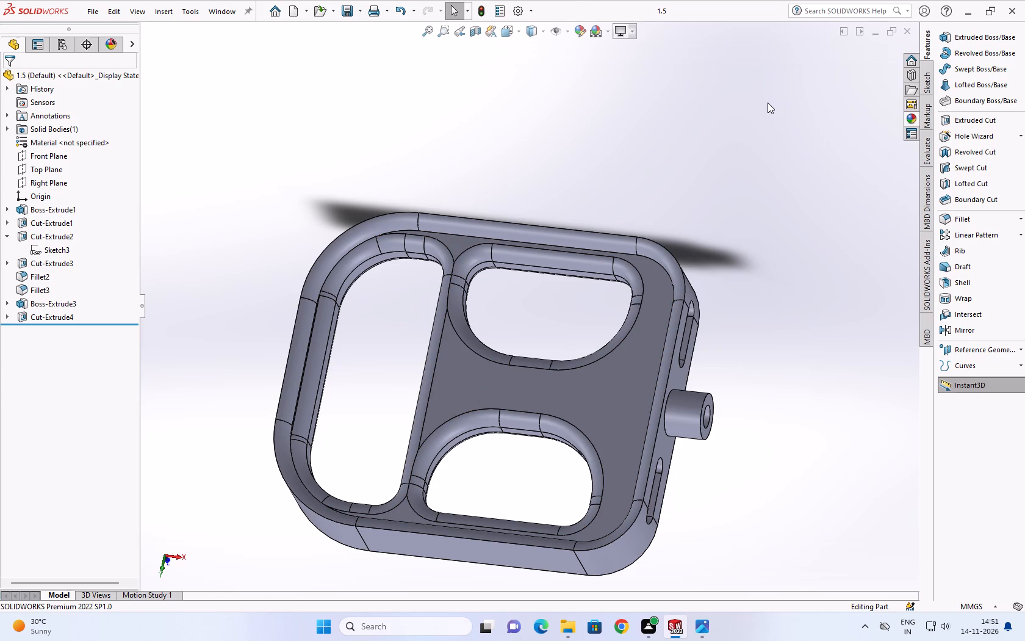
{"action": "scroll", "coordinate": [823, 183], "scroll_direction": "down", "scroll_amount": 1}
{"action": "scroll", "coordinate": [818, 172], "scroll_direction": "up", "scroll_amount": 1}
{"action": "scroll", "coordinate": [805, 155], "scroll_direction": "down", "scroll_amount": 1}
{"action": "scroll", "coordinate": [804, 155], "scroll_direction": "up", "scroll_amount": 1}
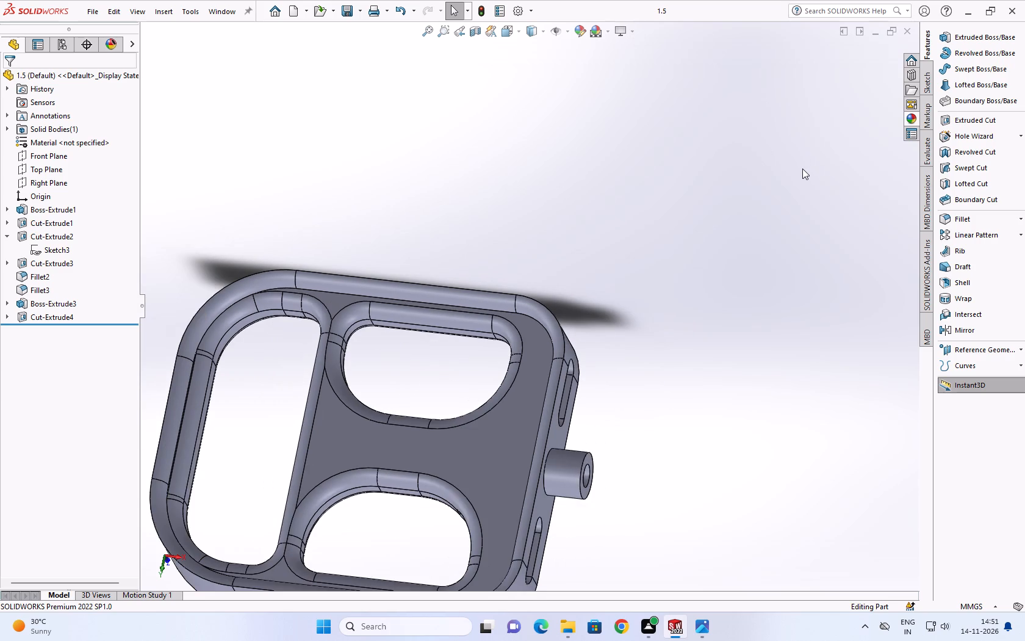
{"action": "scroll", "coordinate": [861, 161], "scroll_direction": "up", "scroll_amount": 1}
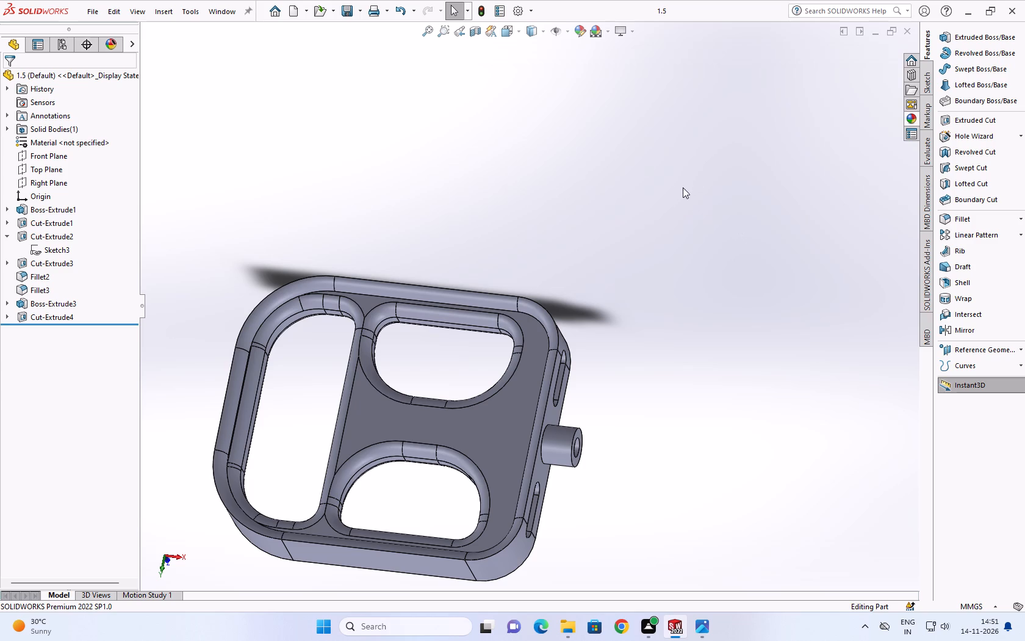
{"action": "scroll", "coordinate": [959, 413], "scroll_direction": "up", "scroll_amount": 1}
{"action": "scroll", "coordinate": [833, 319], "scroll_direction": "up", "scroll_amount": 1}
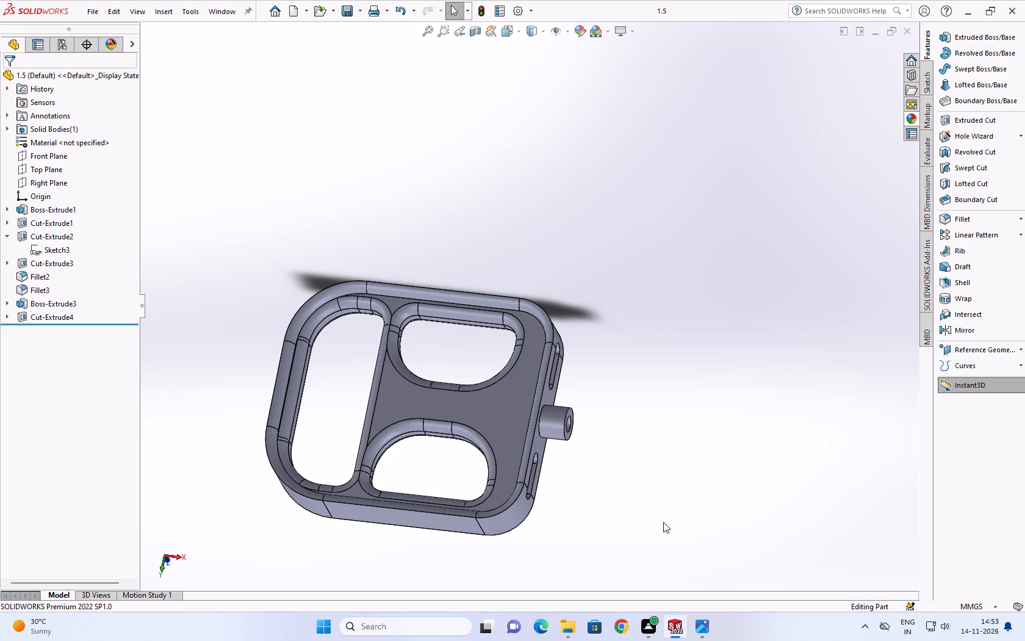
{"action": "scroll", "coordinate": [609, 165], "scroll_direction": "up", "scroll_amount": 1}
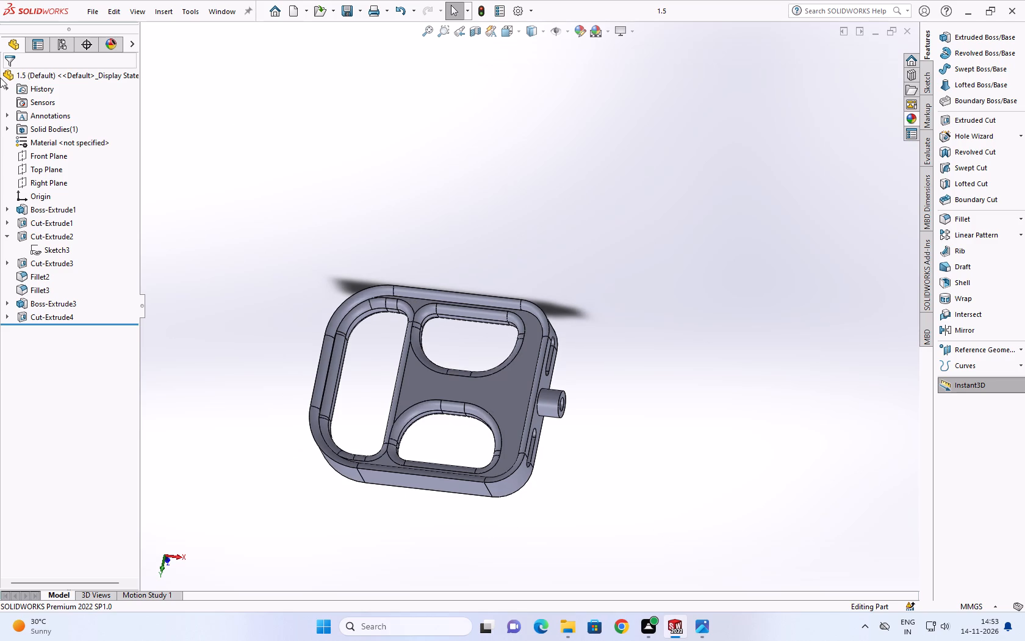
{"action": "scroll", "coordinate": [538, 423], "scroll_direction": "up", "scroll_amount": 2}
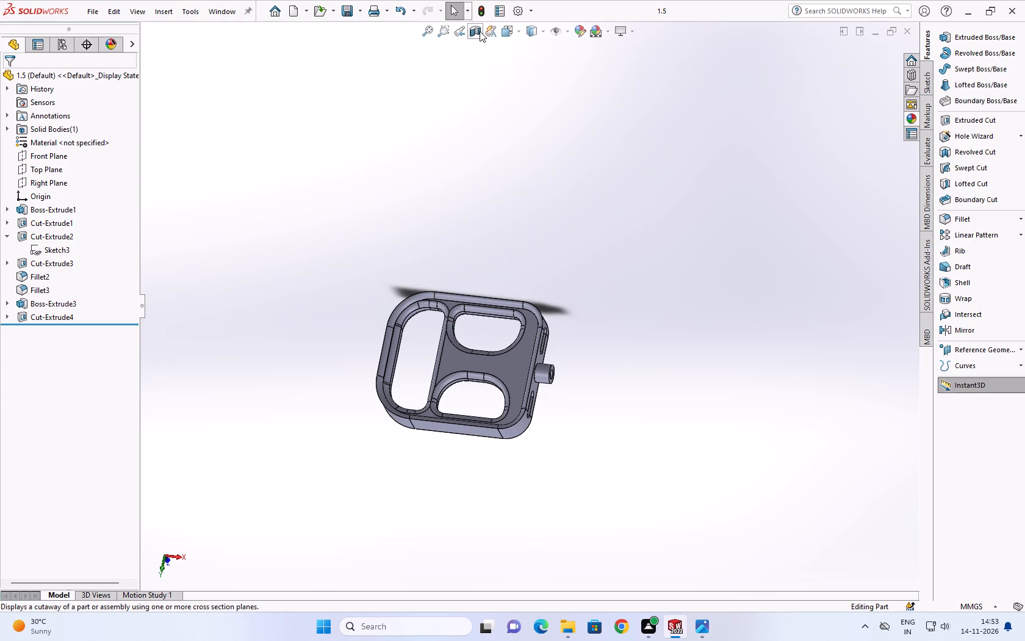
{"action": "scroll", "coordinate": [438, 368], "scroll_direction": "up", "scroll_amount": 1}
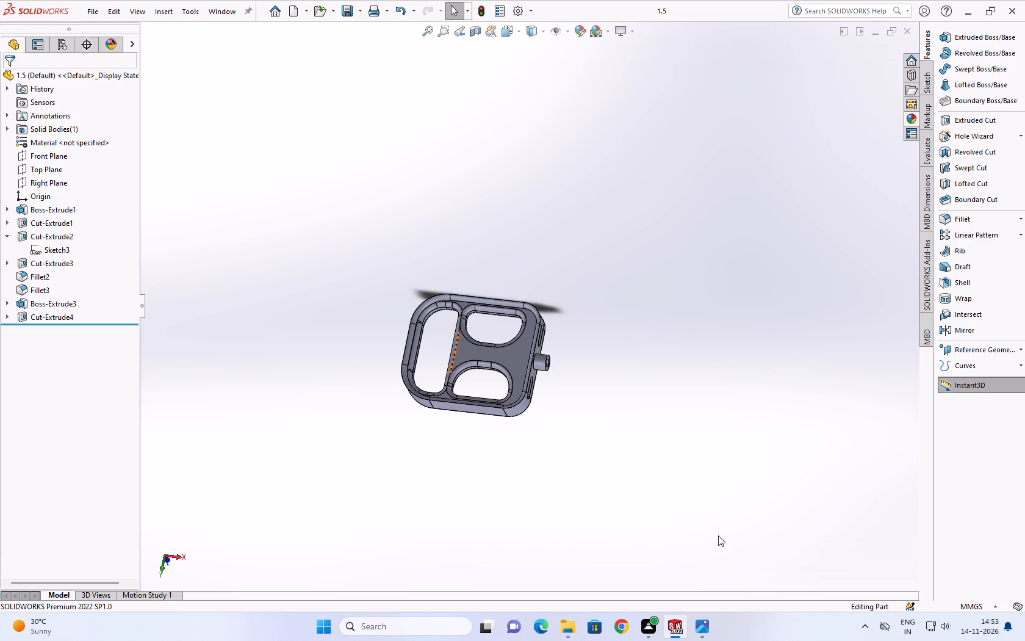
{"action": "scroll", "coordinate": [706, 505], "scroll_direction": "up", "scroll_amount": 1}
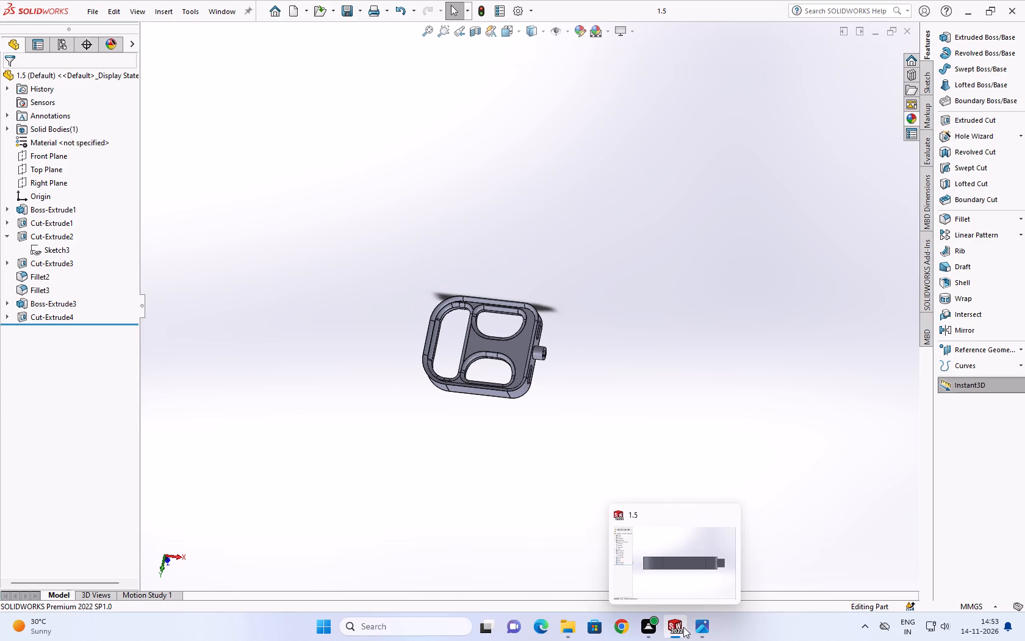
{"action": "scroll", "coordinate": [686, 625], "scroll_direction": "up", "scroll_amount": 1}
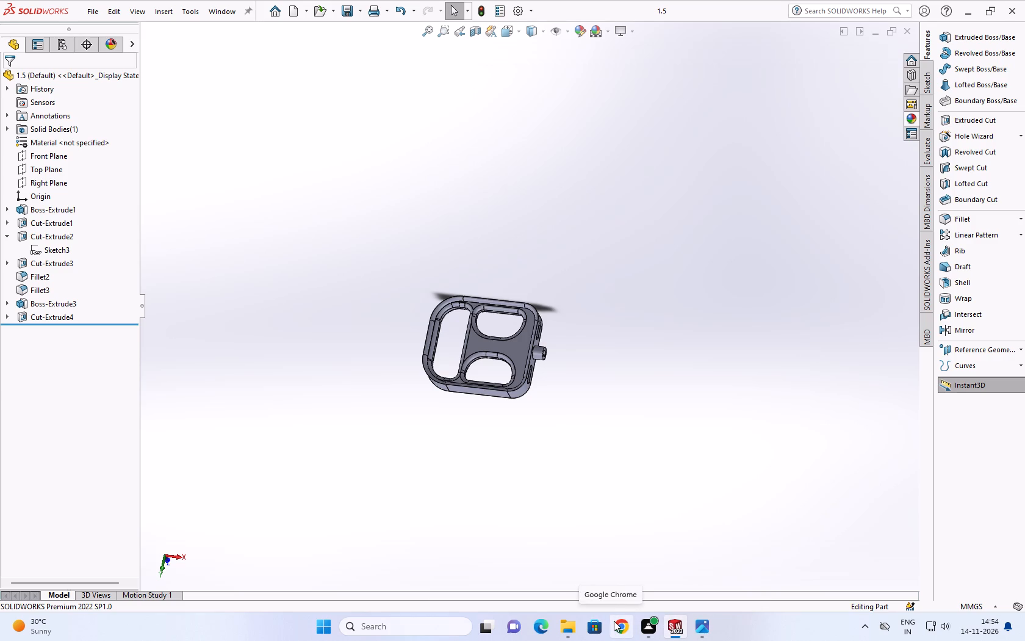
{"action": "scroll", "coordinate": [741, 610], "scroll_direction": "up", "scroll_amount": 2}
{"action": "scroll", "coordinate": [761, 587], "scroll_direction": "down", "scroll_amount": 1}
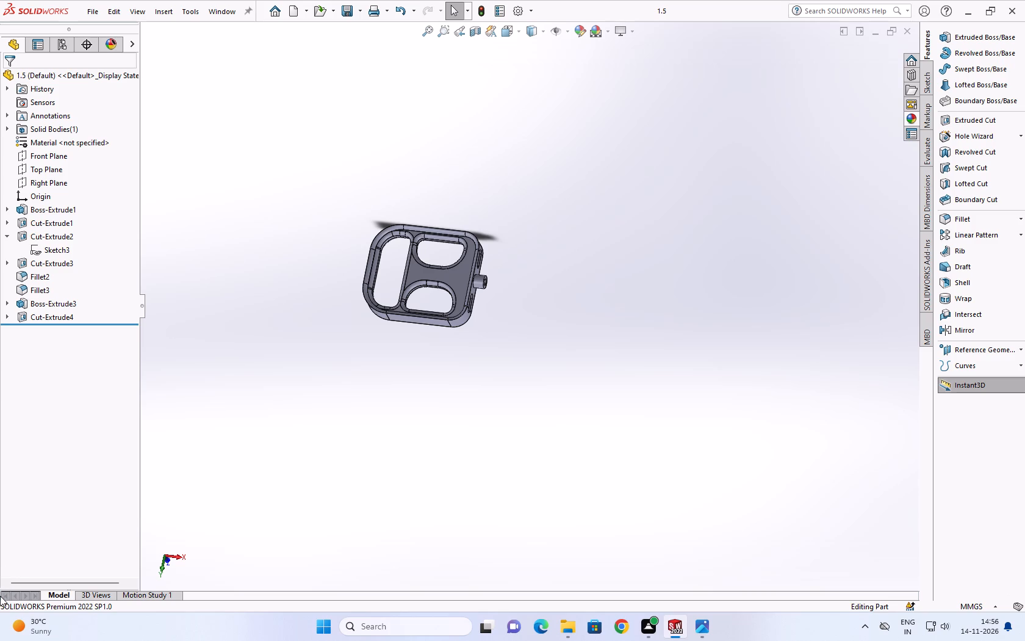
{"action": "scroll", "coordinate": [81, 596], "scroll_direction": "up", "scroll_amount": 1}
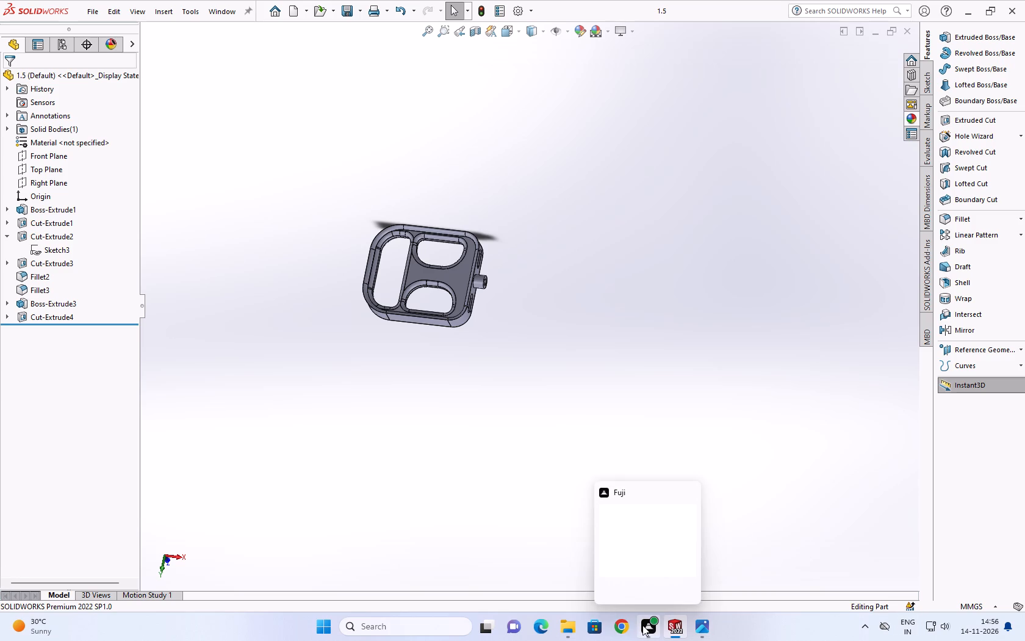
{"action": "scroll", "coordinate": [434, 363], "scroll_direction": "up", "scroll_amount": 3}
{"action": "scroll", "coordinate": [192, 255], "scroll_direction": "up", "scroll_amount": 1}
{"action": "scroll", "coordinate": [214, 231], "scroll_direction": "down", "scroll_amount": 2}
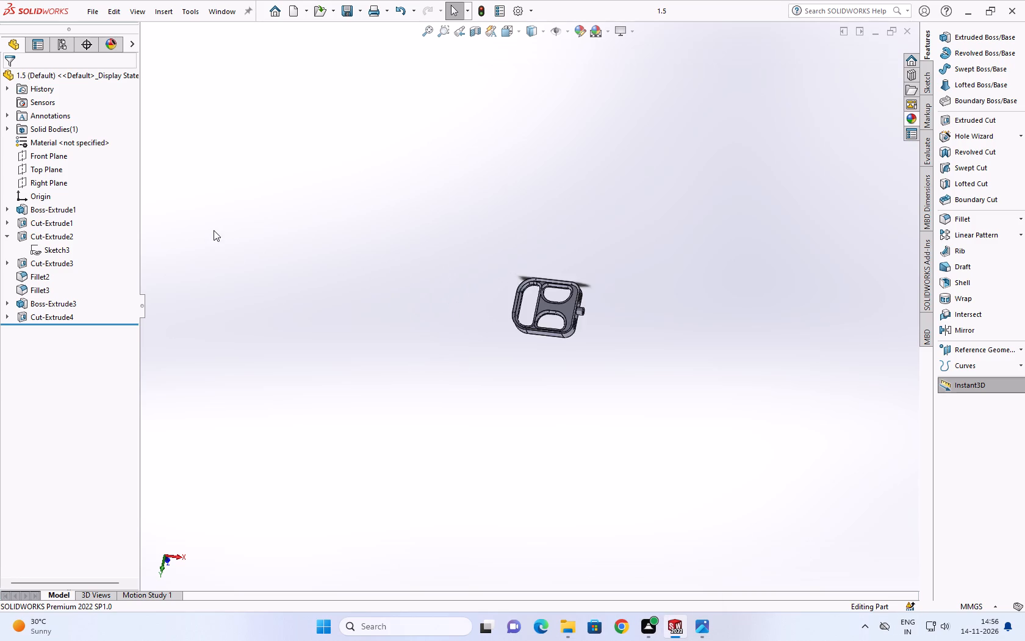
Examine the buckle's filleted openings, dividing bar and long outer wall from an oblique angle.
{"action": "scroll", "coordinate": [451, 288], "scroll_direction": "down", "scroll_amount": 2}
{"action": "scroll", "coordinate": [589, 320], "scroll_direction": "up", "scroll_amount": 1}
{"action": "scroll", "coordinate": [724, 315], "scroll_direction": "down", "scroll_amount": 2}
{"action": "scroll", "coordinate": [724, 316], "scroll_direction": "up", "scroll_amount": 2}
{"action": "scroll", "coordinate": [705, 335], "scroll_direction": "down", "scroll_amount": 2}
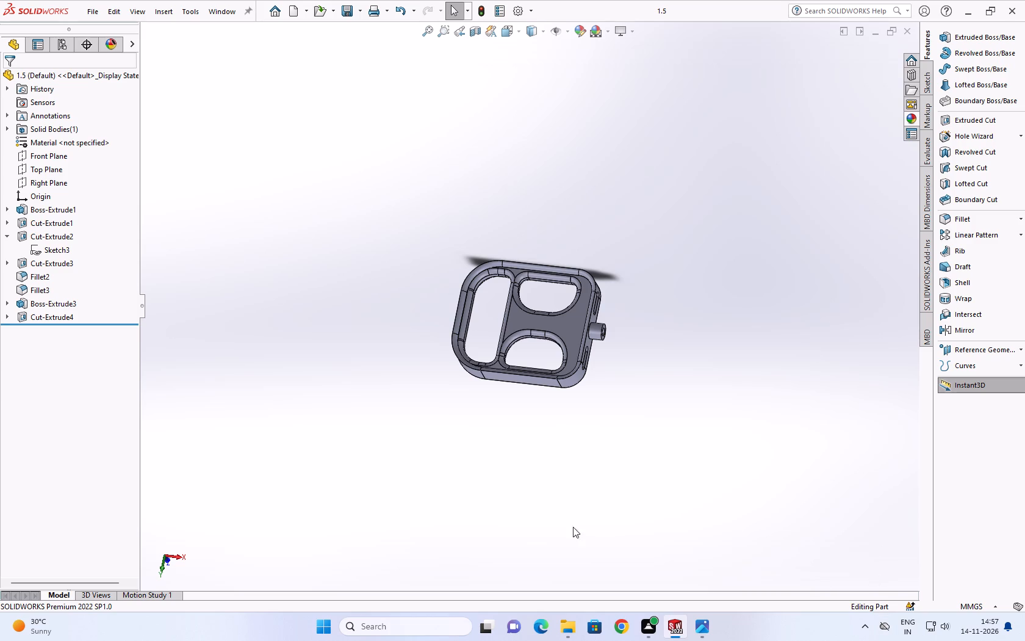
{"action": "scroll", "coordinate": [566, 512], "scroll_direction": "up", "scroll_amount": 4}
{"action": "scroll", "coordinate": [532, 328], "scroll_direction": "down", "scroll_amount": 2}
{"action": "scroll", "coordinate": [559, 311], "scroll_direction": "up", "scroll_amount": 1}
{"action": "scroll", "coordinate": [564, 305], "scroll_direction": "down", "scroll_amount": 8}
{"action": "middle_click_drag", "start_coordinate": [517, 357], "coordinate": [548, 543]}
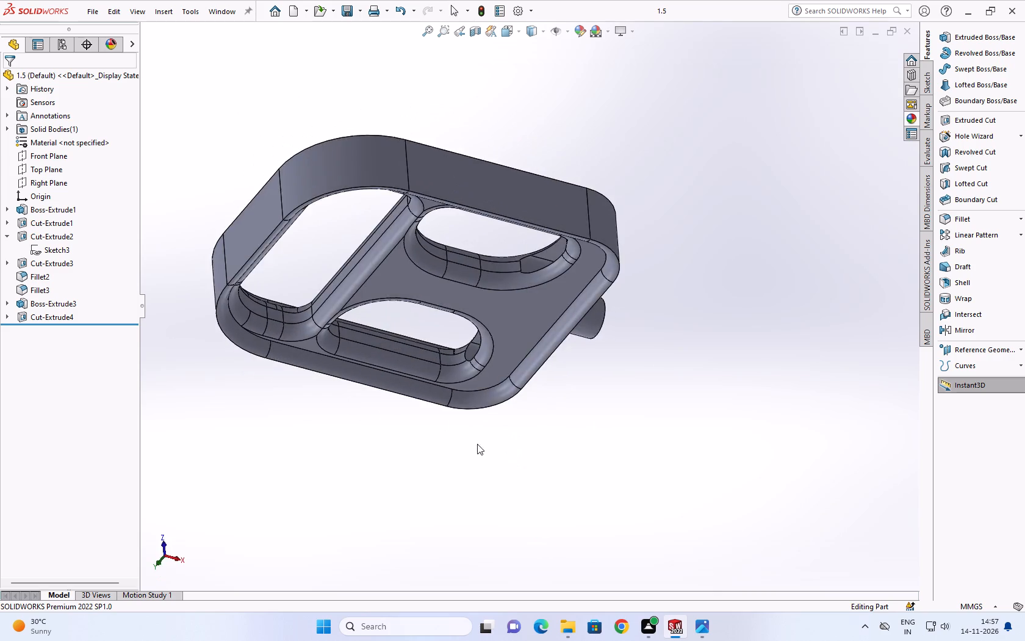
Inspect the buckle's recessed face, three filleted openings and slotted side with the hollow boss from different directions.
{"action": "middle_click_drag", "start_coordinate": [466, 371], "coordinate": [749, 286]}
{"action": "middle_click_drag", "start_coordinate": [263, 337], "coordinate": [517, 273]}
{"action": "scroll", "coordinate": [435, 345], "scroll_direction": "up", "scroll_amount": 1}
{"action": "middle_click_drag", "start_coordinate": [443, 327], "coordinate": [497, 292]}
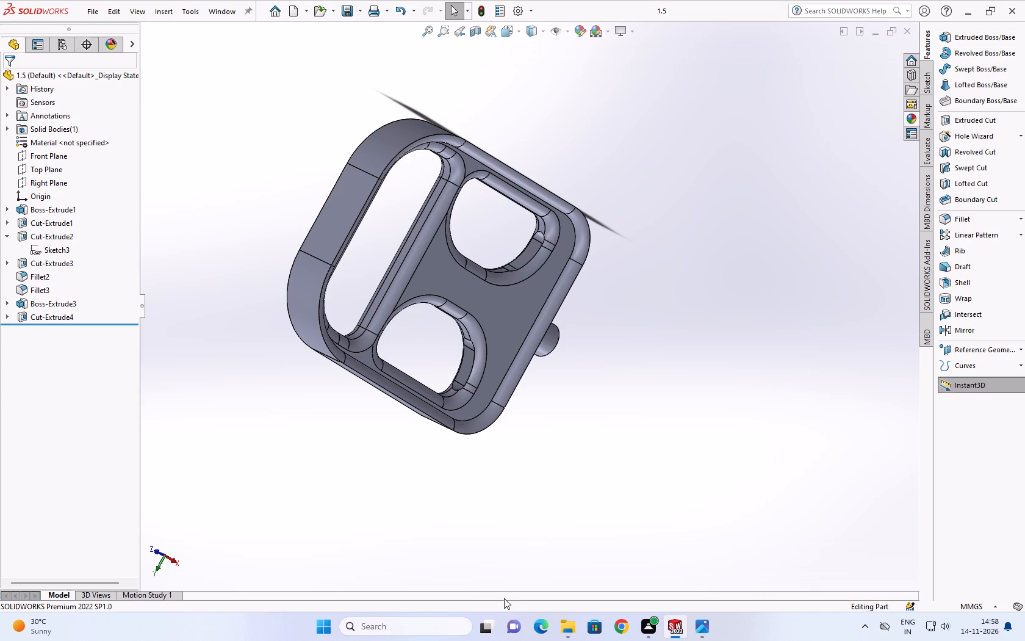
{"action": "scroll", "coordinate": [616, 640], "scroll_direction": "up", "scroll_amount": 1}
{"action": "scroll", "coordinate": [573, 358], "scroll_direction": "up", "scroll_amount": 2}
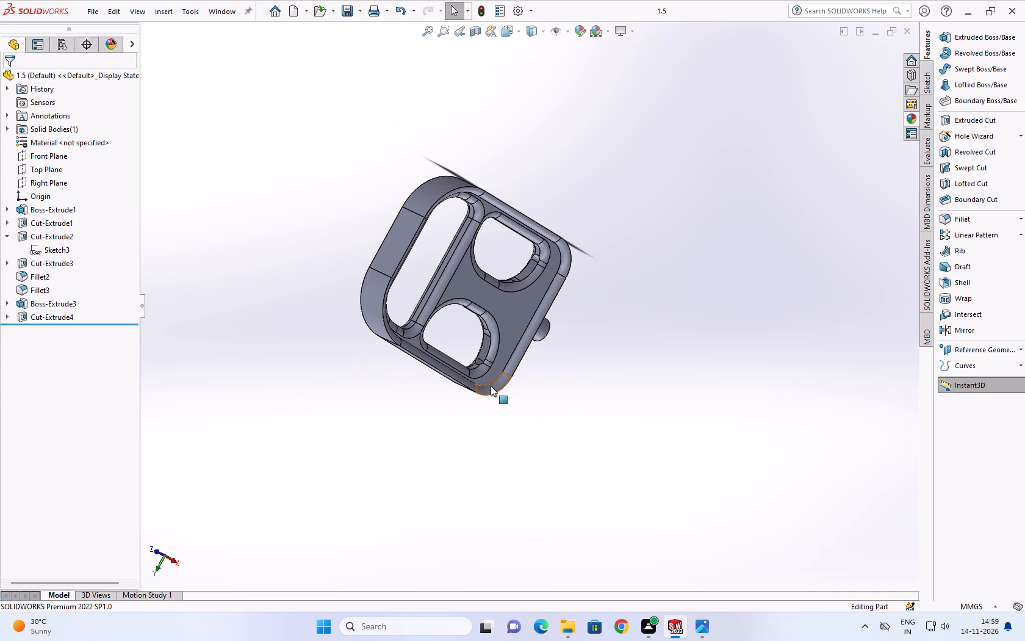
{"action": "scroll", "coordinate": [453, 401], "scroll_direction": "up", "scroll_amount": 3}
{"action": "scroll", "coordinate": [477, 357], "scroll_direction": "down", "scroll_amount": 6}
{"action": "middle_click_drag", "start_coordinate": [481, 280], "coordinate": [397, 304]}
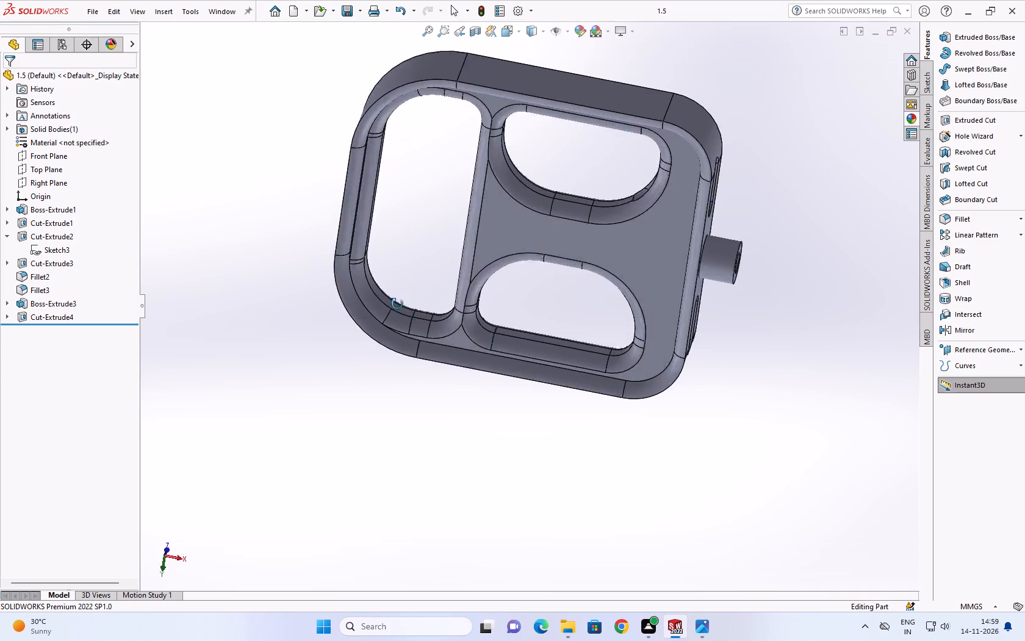
{"action": "middle_click_drag", "start_coordinate": [397, 304], "coordinate": [362, 185]}
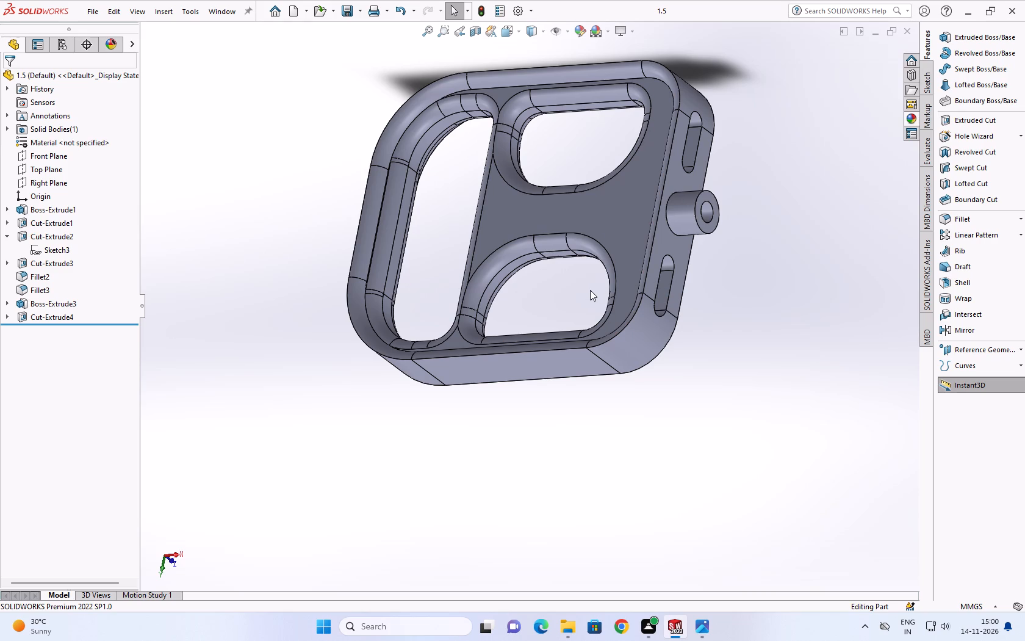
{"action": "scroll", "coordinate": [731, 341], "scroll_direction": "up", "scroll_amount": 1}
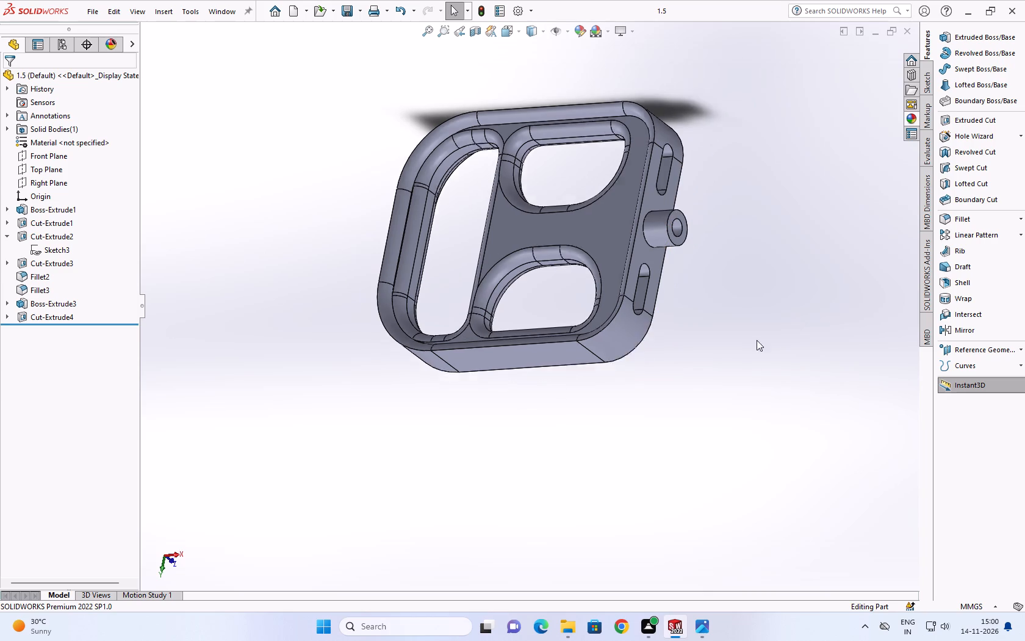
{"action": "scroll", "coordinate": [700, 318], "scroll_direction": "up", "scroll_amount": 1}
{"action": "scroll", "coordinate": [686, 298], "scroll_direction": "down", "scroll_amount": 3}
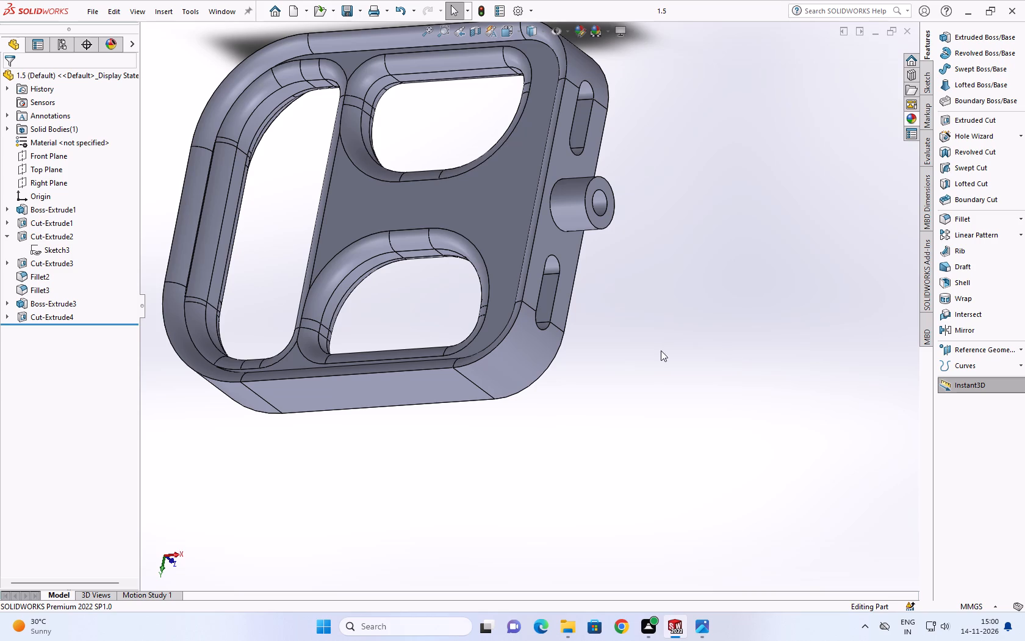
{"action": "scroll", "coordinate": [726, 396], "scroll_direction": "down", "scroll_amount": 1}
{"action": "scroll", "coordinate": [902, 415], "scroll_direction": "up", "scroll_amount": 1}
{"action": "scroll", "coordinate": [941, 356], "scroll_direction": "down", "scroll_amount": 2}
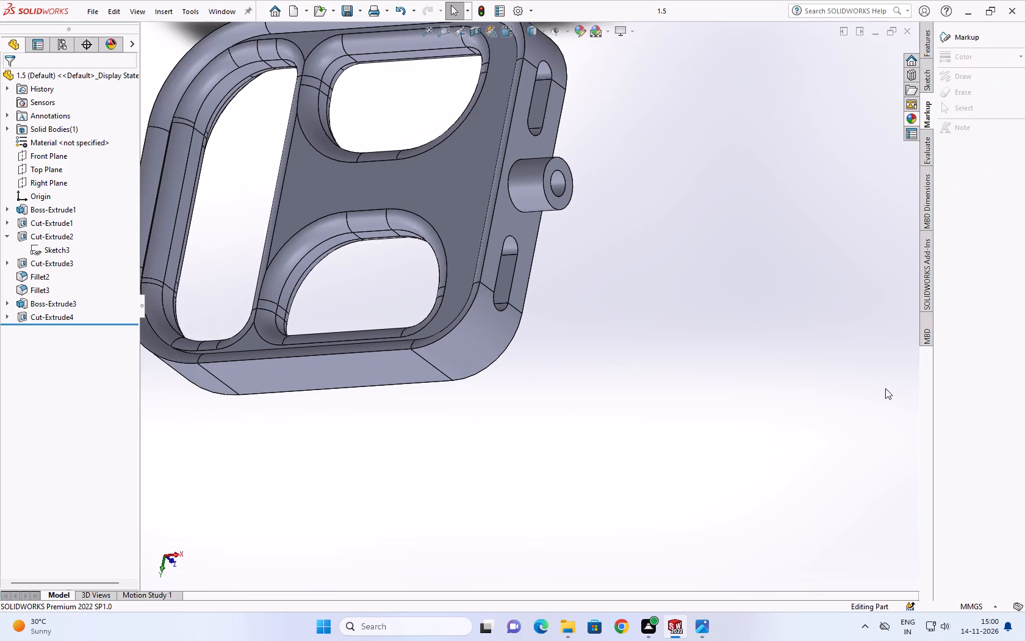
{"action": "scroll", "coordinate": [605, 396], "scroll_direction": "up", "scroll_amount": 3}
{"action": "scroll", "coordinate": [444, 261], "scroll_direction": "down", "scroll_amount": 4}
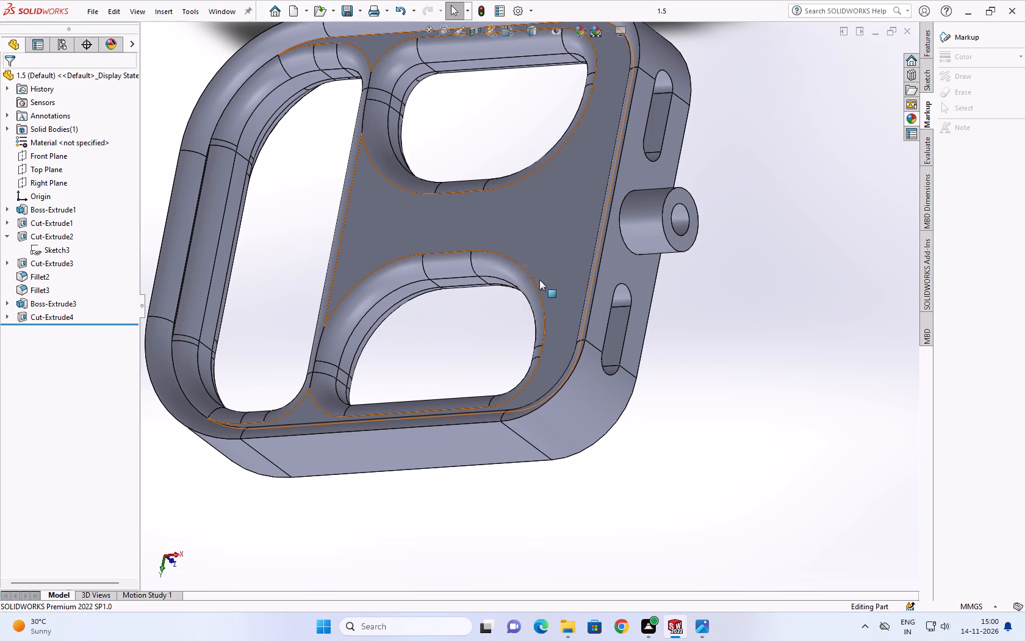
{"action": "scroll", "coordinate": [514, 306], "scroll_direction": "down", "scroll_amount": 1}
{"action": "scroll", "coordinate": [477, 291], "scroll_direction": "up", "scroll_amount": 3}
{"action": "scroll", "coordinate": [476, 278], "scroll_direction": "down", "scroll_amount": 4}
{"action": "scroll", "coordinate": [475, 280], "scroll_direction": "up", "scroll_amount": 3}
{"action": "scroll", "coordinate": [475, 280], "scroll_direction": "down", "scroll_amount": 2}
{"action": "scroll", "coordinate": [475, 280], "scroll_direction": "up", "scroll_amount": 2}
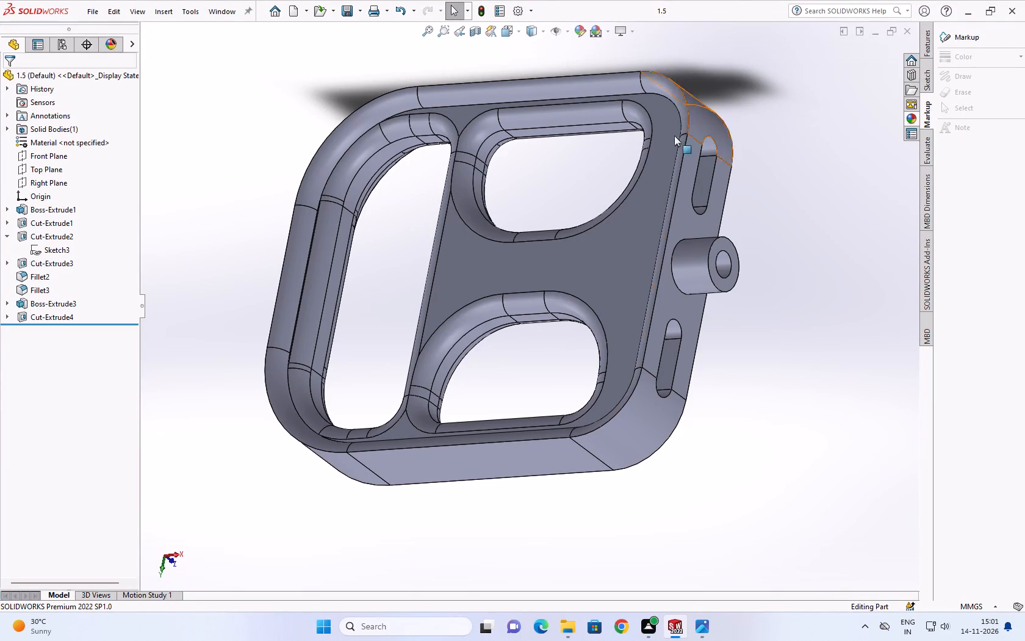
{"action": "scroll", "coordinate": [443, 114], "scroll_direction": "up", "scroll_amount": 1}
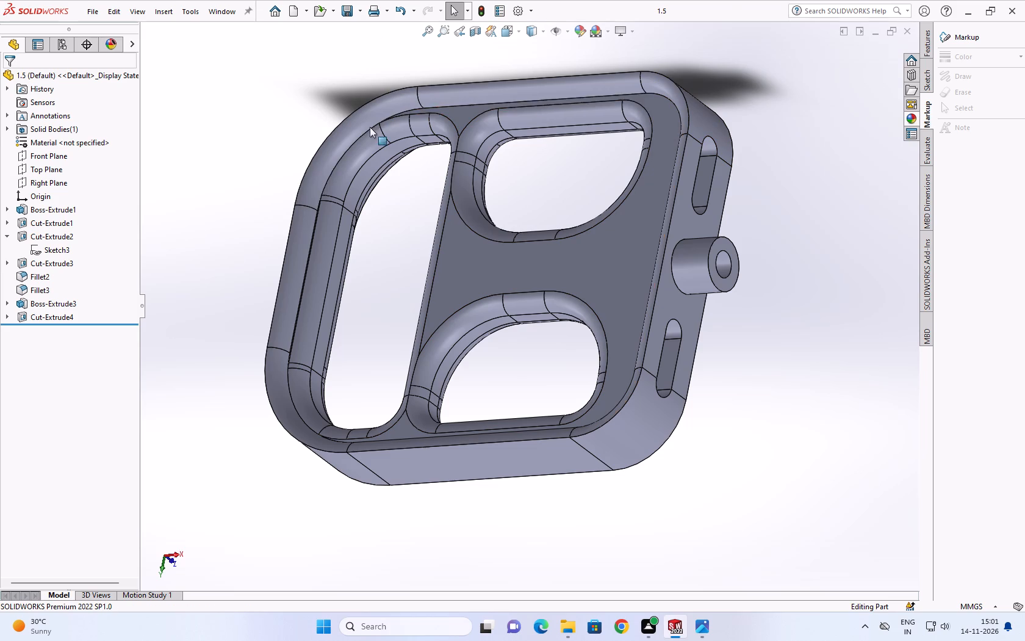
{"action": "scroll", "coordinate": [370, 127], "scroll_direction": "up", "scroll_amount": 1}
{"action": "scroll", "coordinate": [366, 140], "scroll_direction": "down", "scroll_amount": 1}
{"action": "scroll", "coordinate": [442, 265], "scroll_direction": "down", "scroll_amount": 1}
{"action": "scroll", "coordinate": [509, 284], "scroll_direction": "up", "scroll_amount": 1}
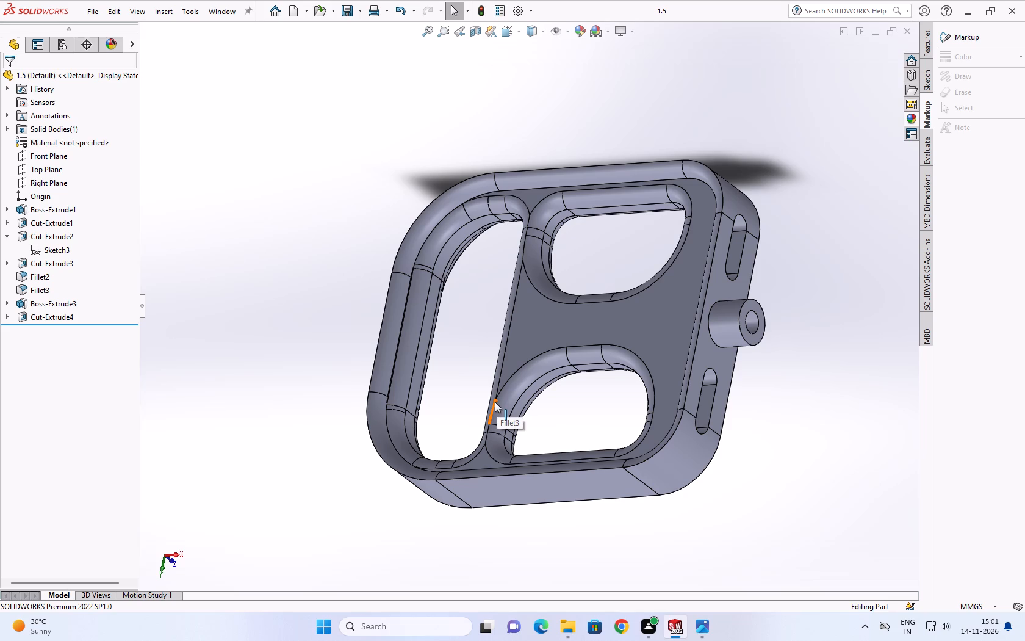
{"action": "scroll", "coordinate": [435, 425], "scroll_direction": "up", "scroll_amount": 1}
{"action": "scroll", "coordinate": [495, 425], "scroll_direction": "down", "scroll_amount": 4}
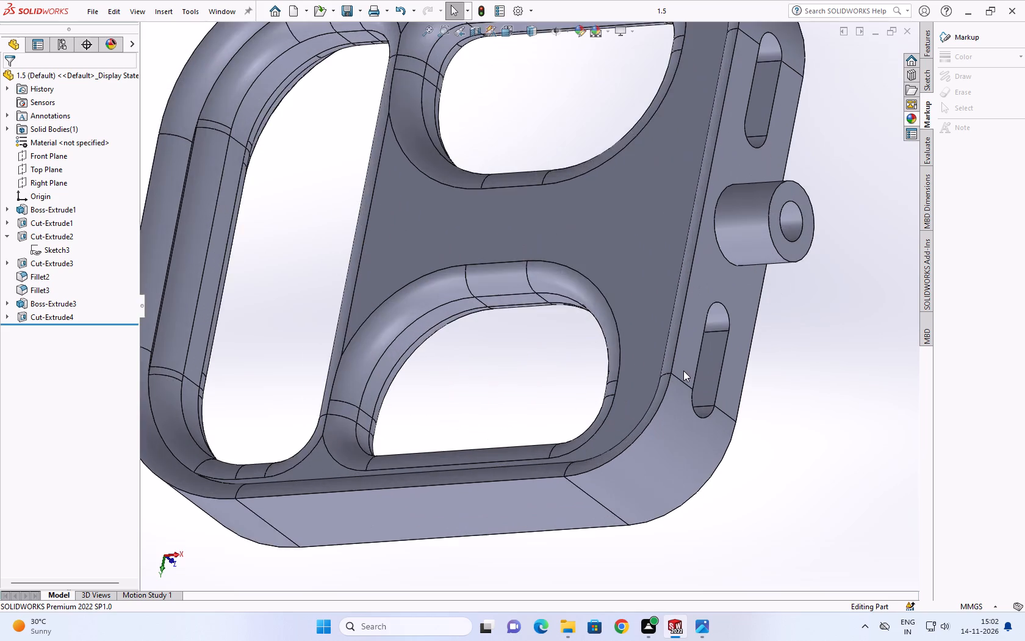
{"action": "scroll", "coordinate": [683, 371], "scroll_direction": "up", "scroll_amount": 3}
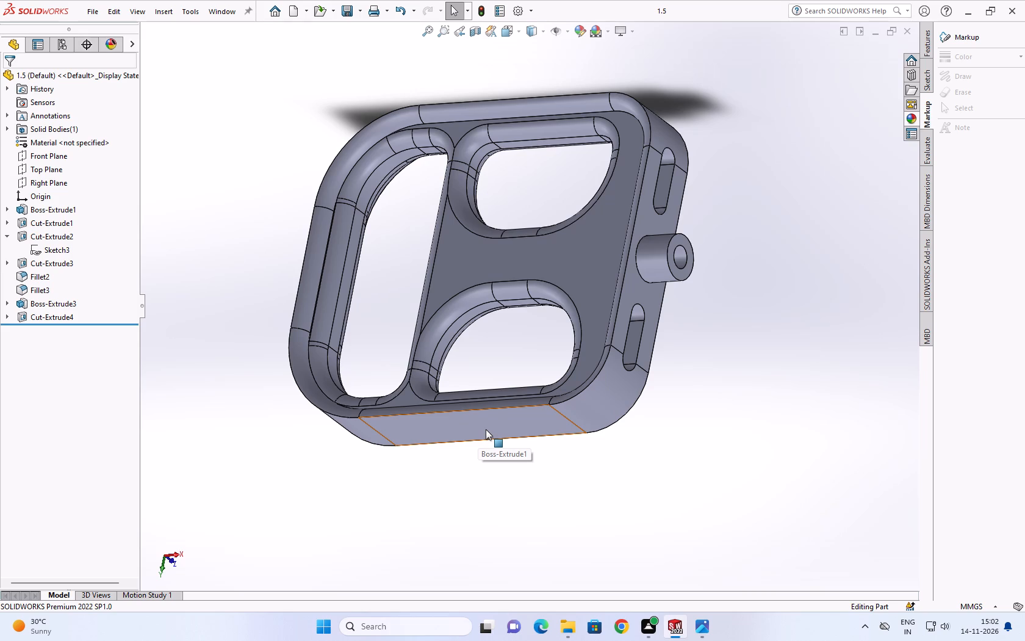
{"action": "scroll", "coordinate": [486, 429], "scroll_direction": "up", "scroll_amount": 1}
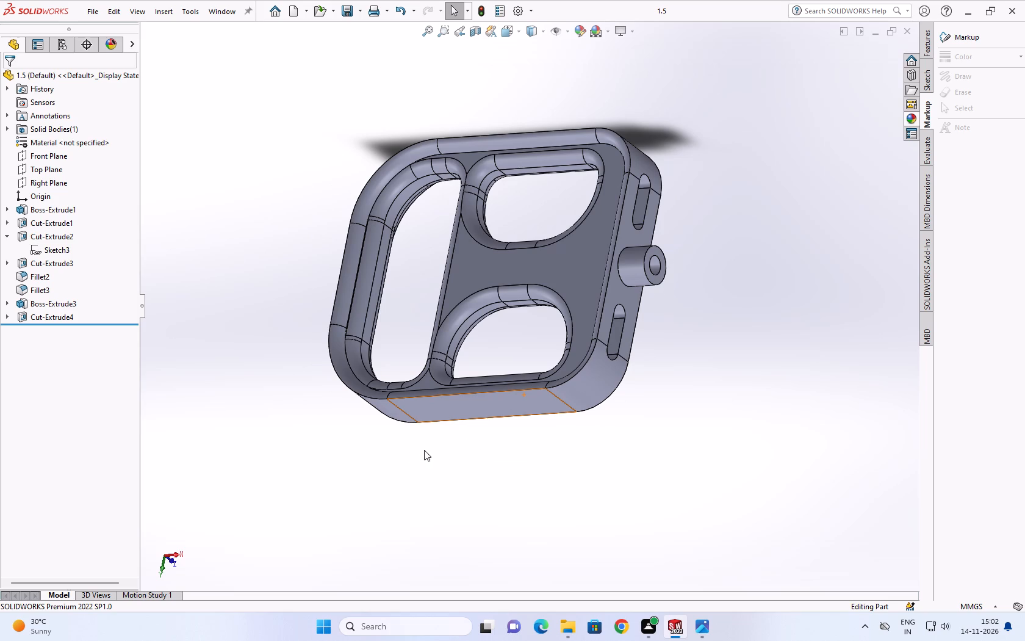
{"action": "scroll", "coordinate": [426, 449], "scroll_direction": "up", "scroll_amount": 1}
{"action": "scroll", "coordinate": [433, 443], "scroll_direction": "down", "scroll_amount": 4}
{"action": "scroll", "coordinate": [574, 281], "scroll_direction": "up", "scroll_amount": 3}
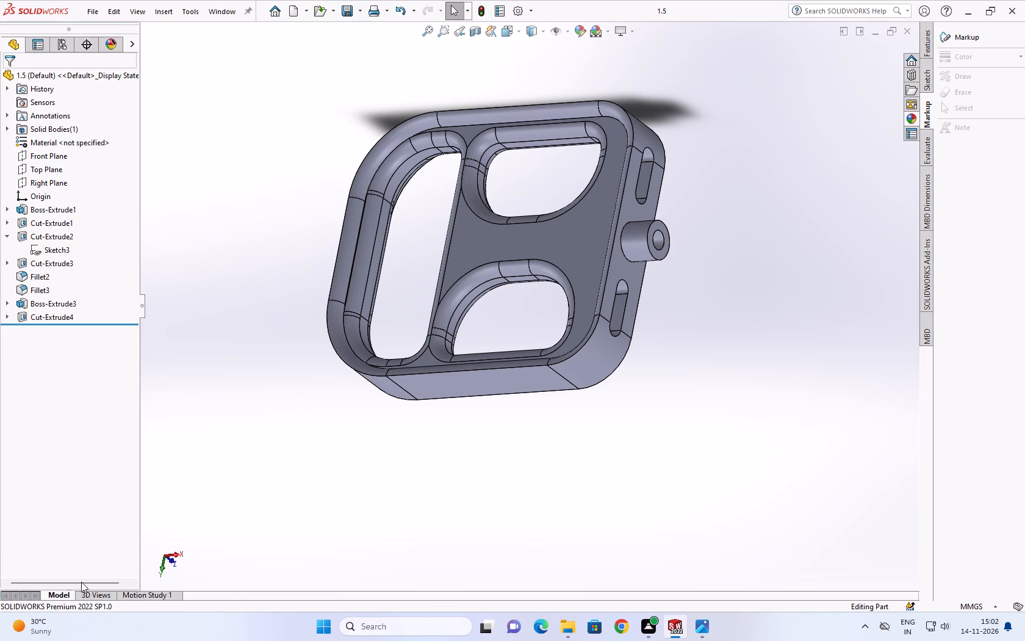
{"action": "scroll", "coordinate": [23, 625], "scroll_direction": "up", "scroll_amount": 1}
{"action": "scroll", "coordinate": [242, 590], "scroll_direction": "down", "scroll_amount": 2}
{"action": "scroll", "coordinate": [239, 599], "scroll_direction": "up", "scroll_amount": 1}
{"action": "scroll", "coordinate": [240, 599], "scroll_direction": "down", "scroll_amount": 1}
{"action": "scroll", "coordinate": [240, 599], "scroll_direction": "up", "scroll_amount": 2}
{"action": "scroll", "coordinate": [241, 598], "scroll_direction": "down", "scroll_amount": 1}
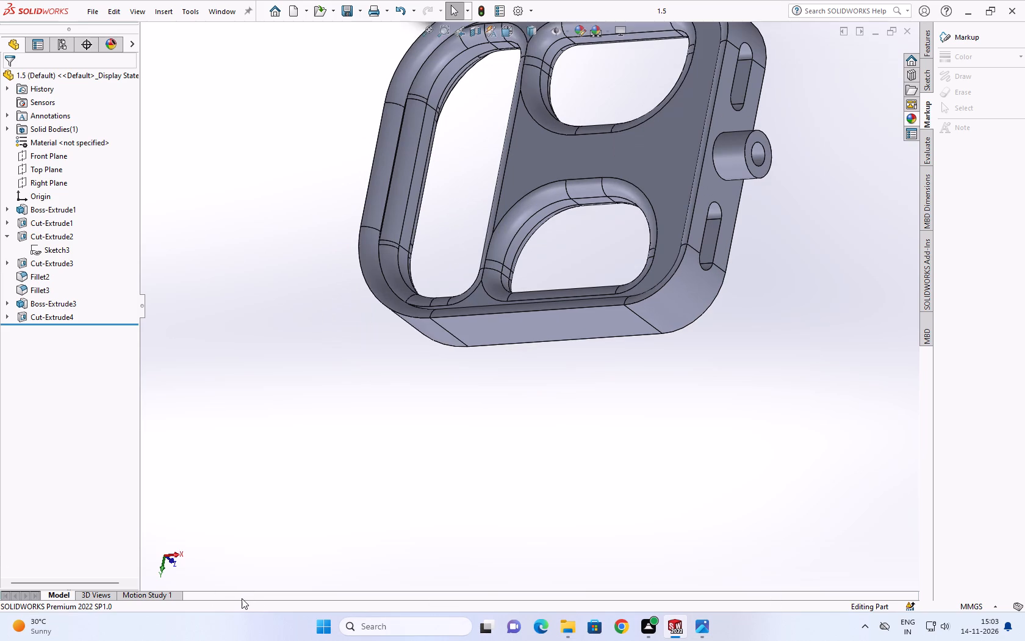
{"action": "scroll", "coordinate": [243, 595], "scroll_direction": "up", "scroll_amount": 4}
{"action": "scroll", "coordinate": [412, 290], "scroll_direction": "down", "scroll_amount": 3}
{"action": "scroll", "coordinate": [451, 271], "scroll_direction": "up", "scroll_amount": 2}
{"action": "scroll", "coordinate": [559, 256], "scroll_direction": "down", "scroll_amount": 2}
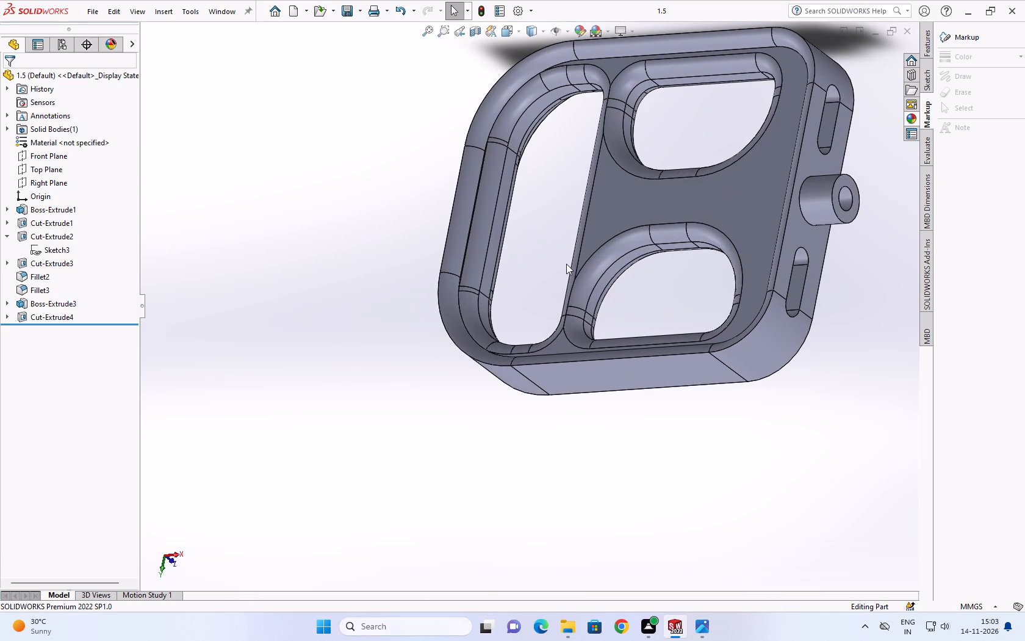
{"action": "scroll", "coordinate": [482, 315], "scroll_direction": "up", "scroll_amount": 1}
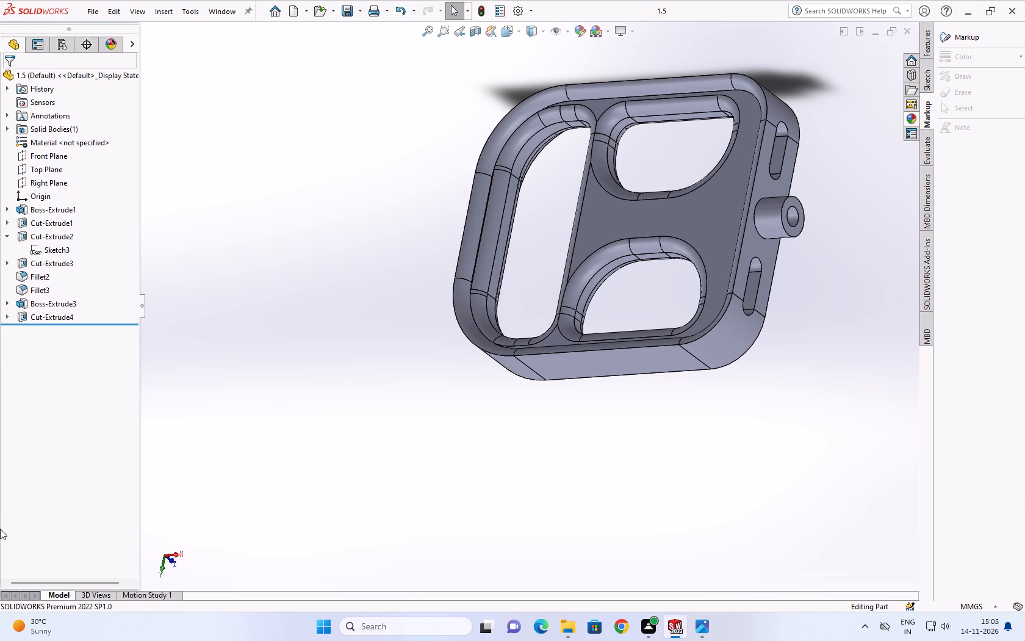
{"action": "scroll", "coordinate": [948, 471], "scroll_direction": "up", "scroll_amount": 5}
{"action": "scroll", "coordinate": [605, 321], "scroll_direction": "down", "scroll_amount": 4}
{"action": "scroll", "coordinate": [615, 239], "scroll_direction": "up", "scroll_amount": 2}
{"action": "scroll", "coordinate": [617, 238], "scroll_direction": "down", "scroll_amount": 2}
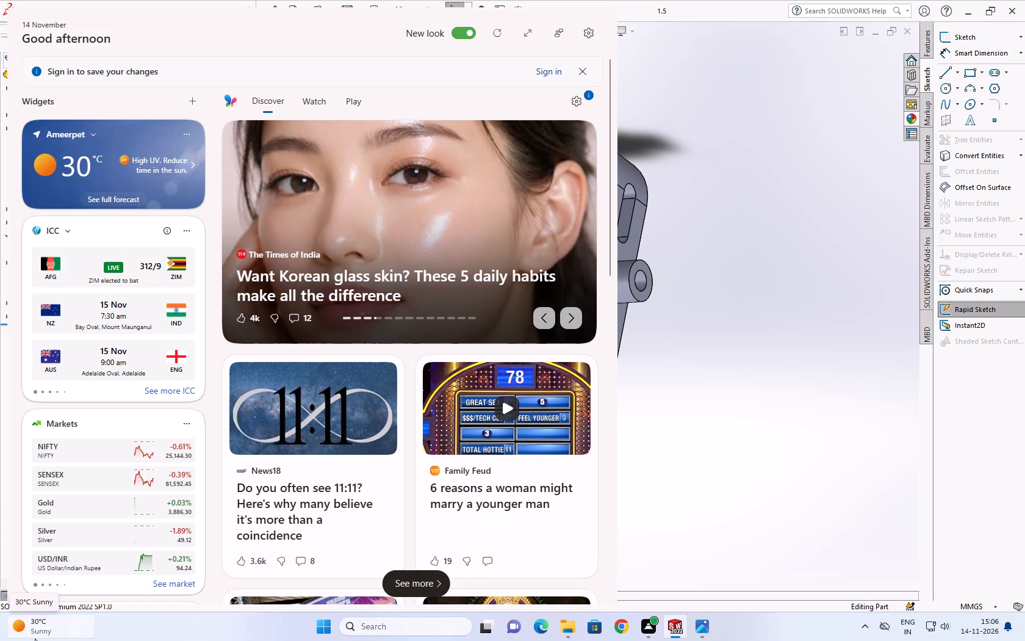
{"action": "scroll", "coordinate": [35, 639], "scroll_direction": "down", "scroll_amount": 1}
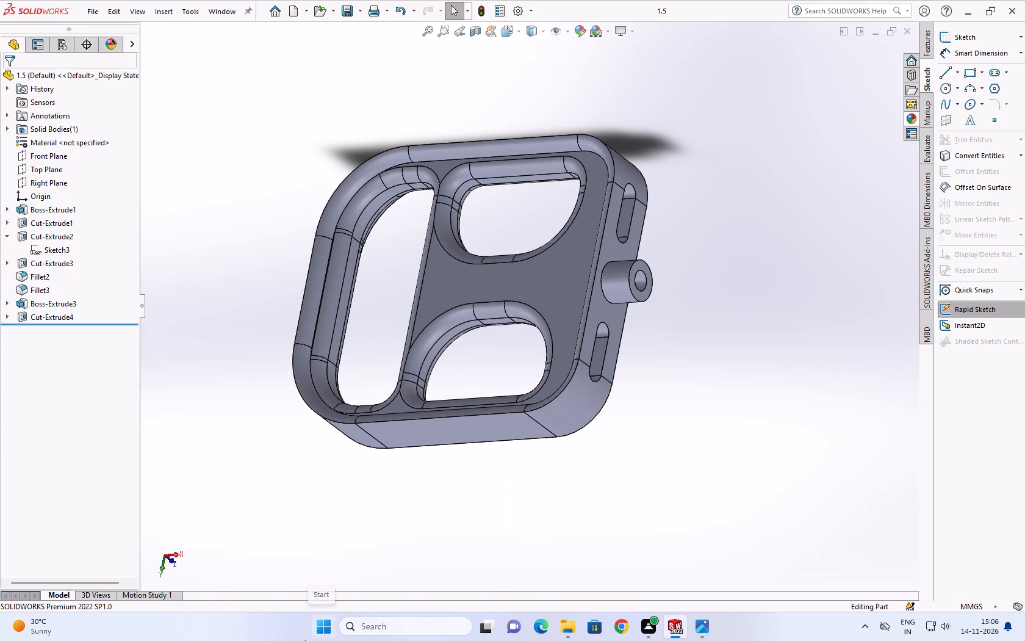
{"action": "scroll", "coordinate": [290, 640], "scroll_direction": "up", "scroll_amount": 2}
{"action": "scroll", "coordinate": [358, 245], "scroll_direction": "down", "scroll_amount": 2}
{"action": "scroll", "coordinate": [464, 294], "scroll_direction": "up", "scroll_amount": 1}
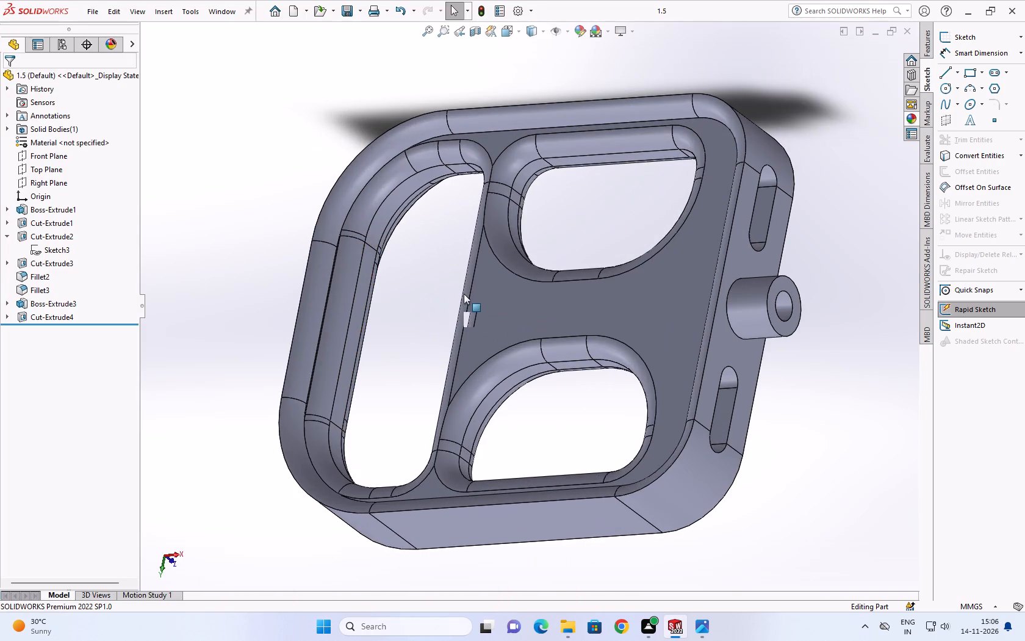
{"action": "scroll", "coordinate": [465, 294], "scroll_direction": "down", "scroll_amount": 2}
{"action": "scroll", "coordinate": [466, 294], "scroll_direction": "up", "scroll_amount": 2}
Inspect the buckle's slotted side with the hollow boss, its rounded corner and its outer side wall from oblique angles.
{"action": "middle_click_drag", "start_coordinate": [466, 294], "coordinate": [411, 324]}
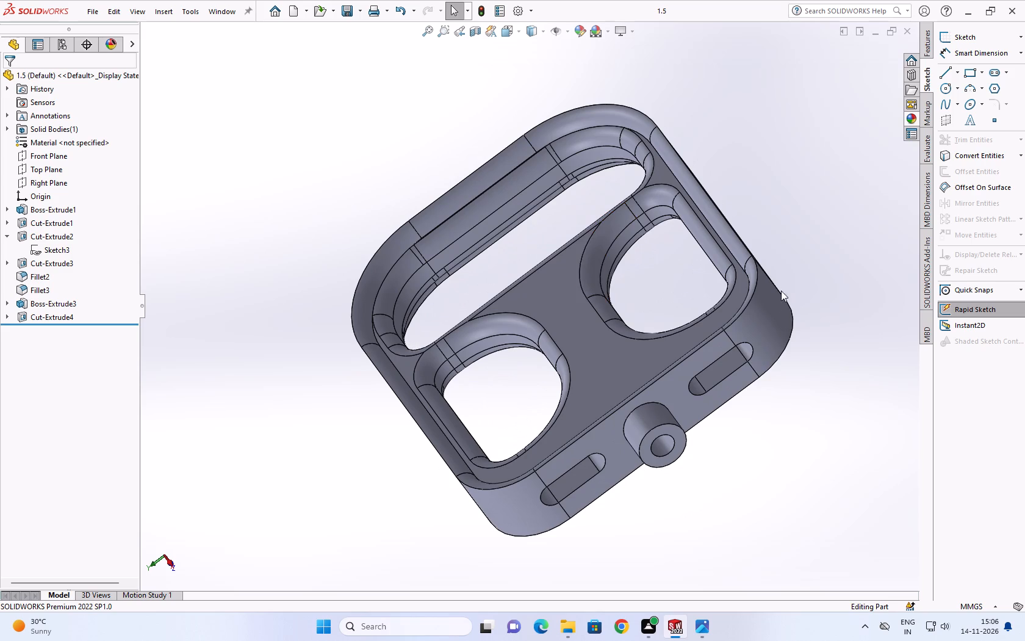
{"action": "scroll", "coordinate": [709, 325], "scroll_direction": "up", "scroll_amount": 3}
{"action": "scroll", "coordinate": [694, 244], "scroll_direction": "down", "scroll_amount": 4}
{"action": "middle_click_drag", "start_coordinate": [563, 273], "coordinate": [763, 112]}
{"action": "middle_click_drag", "start_coordinate": [699, 219], "coordinate": [653, 343]}
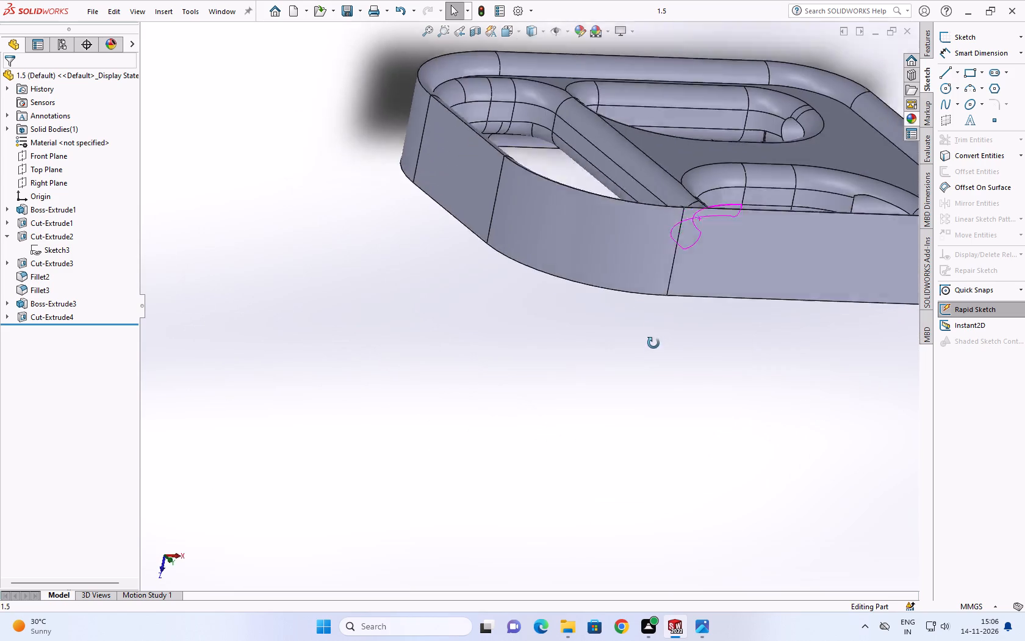
{"action": "middle_click_drag", "start_coordinate": [653, 343], "coordinate": [650, 347]}
{"action": "scroll", "coordinate": [644, 333], "scroll_direction": "up", "scroll_amount": 3}
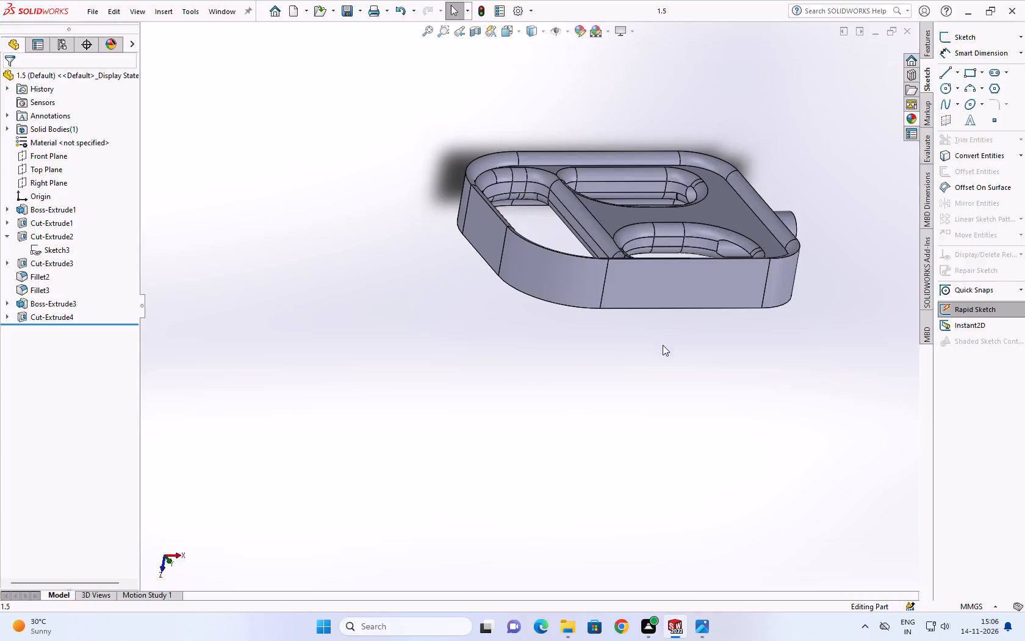
{"action": "scroll", "coordinate": [669, 382], "scroll_direction": "up", "scroll_amount": 1}
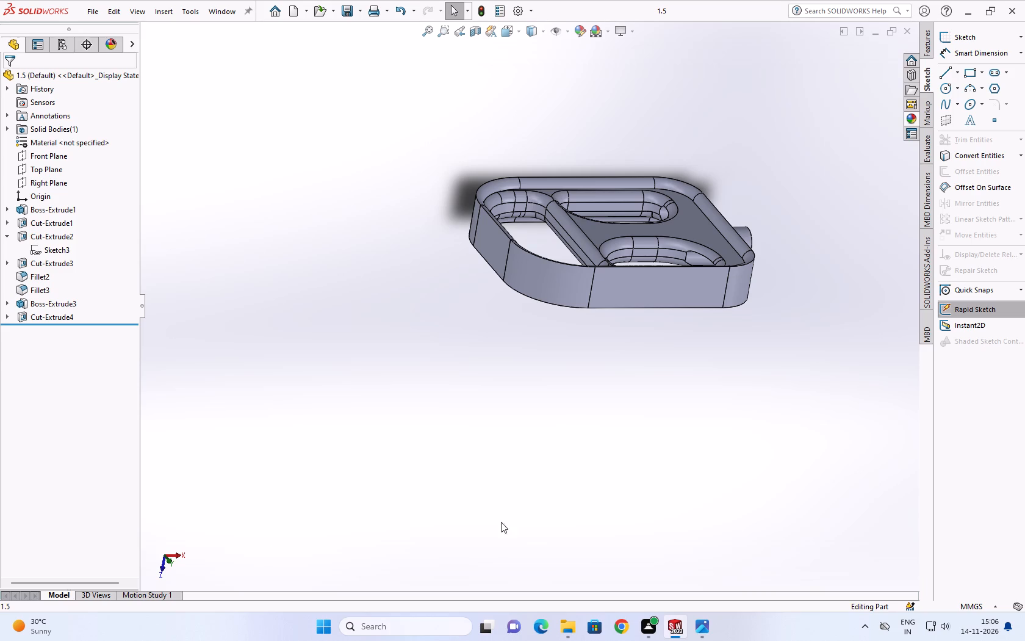
{"action": "scroll", "coordinate": [845, 480], "scroll_direction": "up", "scroll_amount": 1}
{"action": "scroll", "coordinate": [620, 300], "scroll_direction": "up", "scroll_amount": 2}
{"action": "scroll", "coordinate": [630, 294], "scroll_direction": "down", "scroll_amount": 2}
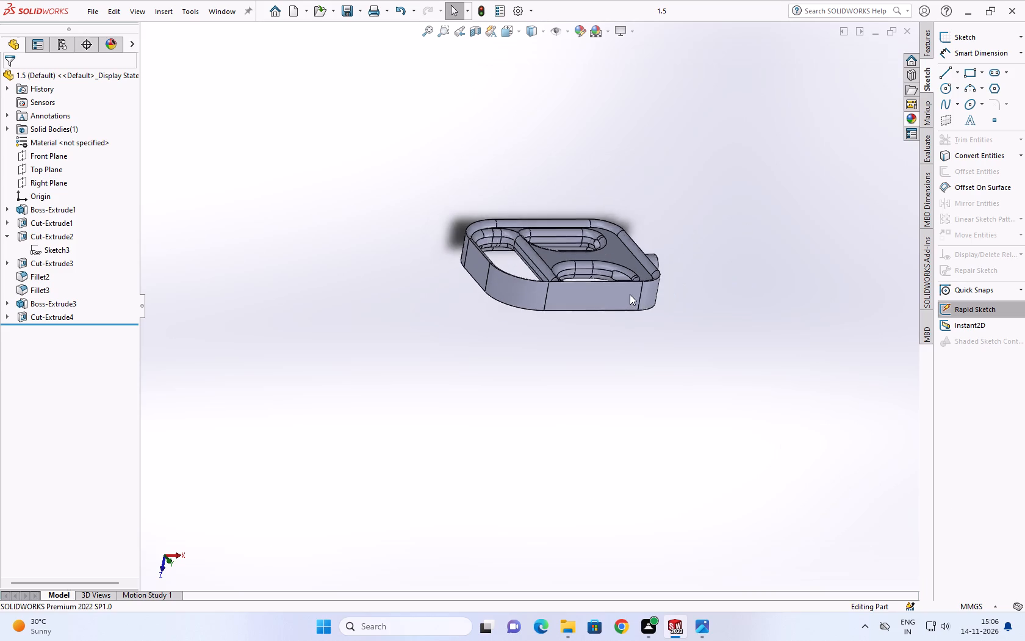
Examine up close the filleted D-shaped opening beside the buckle's outer wall, along with the recessed face and dividing bar.
{"action": "scroll", "coordinate": [630, 294], "scroll_direction": "down", "scroll_amount": 5}
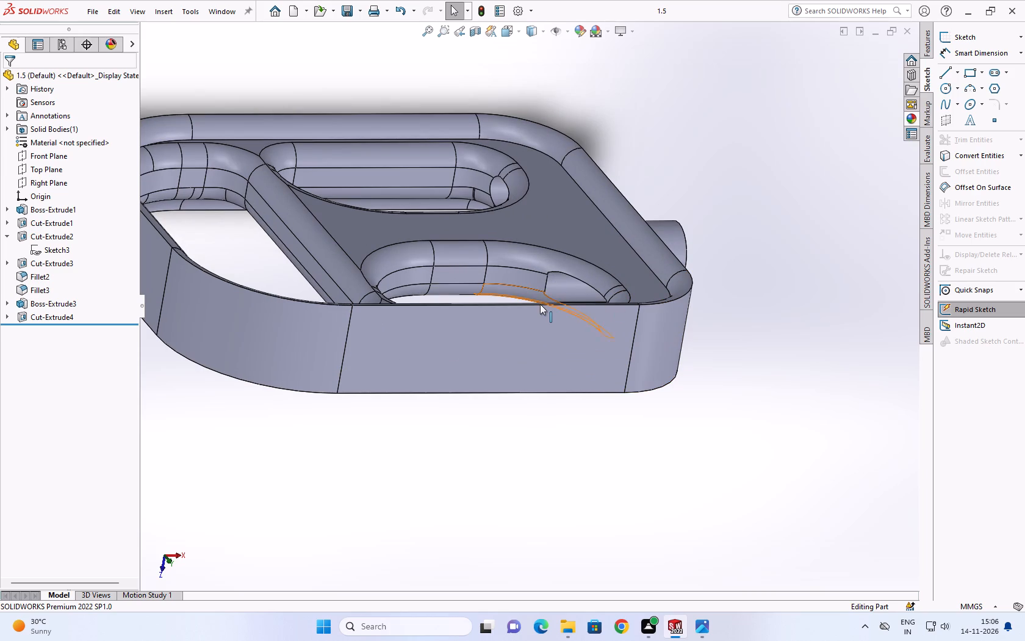
{"action": "scroll", "coordinate": [569, 301], "scroll_direction": "up", "scroll_amount": 1}
{"action": "scroll", "coordinate": [561, 304], "scroll_direction": "down", "scroll_amount": 1}
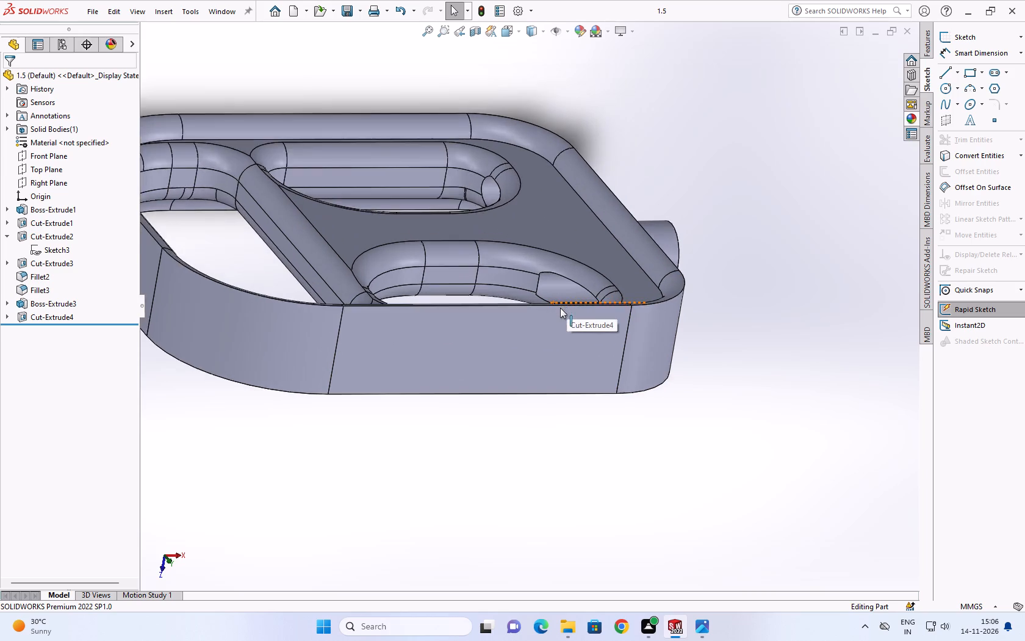
{"action": "scroll", "coordinate": [560, 308], "scroll_direction": "up", "scroll_amount": 1}
{"action": "scroll", "coordinate": [560, 310], "scroll_direction": "down", "scroll_amount": 1}
{"action": "scroll", "coordinate": [547, 349], "scroll_direction": "up", "scroll_amount": 2}
{"action": "scroll", "coordinate": [531, 360], "scroll_direction": "down", "scroll_amount": 1}
{"action": "scroll", "coordinate": [512, 366], "scroll_direction": "up", "scroll_amount": 1}
{"action": "scroll", "coordinate": [512, 366], "scroll_direction": "down", "scroll_amount": 2}
{"action": "scroll", "coordinate": [509, 352], "scroll_direction": "up", "scroll_amount": 2}
{"action": "scroll", "coordinate": [478, 295], "scroll_direction": "down", "scroll_amount": 3}
{"action": "scroll", "coordinate": [477, 286], "scroll_direction": "up", "scroll_amount": 1}
{"action": "middle_click_drag", "start_coordinate": [477, 286], "coordinate": [455, 395]}
{"action": "scroll", "coordinate": [477, 287], "scroll_direction": "down", "scroll_amount": 1}
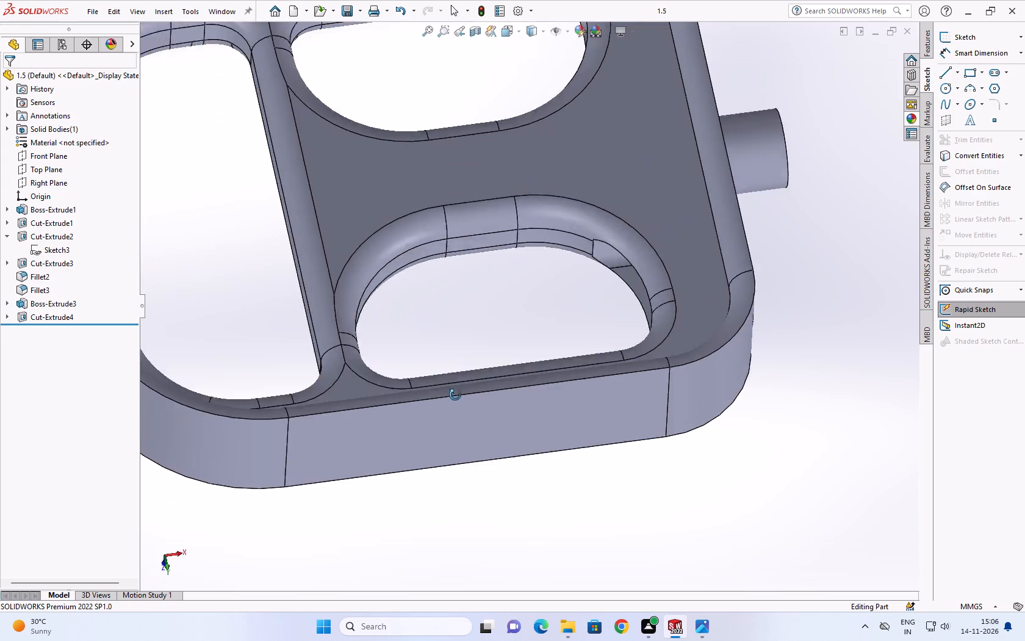
{"action": "middle_click_drag", "start_coordinate": [455, 395], "coordinate": [455, 426]}
{"action": "scroll", "coordinate": [451, 368], "scroll_direction": "up", "scroll_amount": 4}
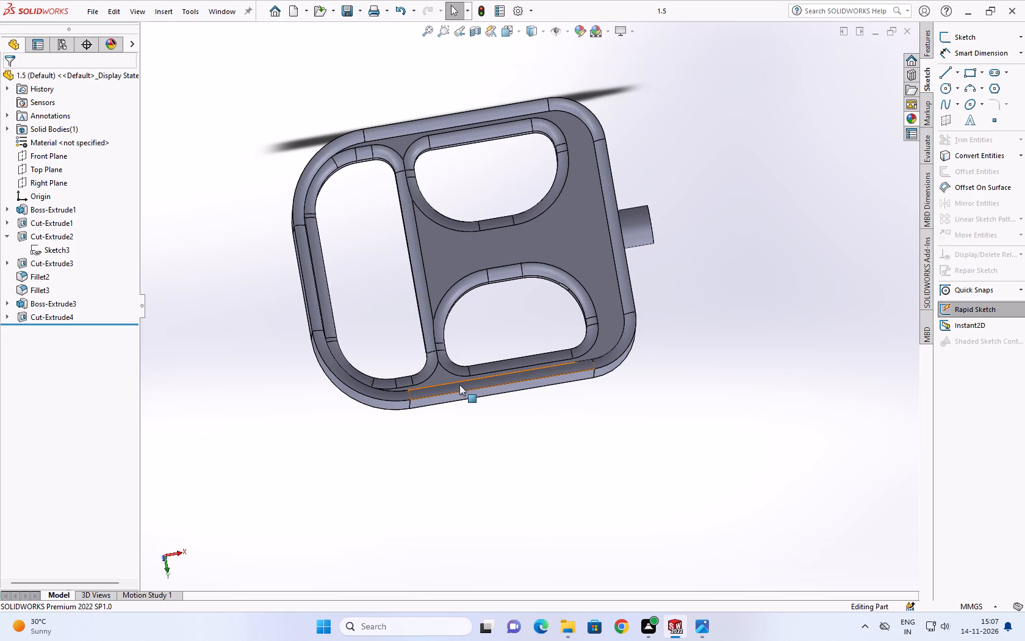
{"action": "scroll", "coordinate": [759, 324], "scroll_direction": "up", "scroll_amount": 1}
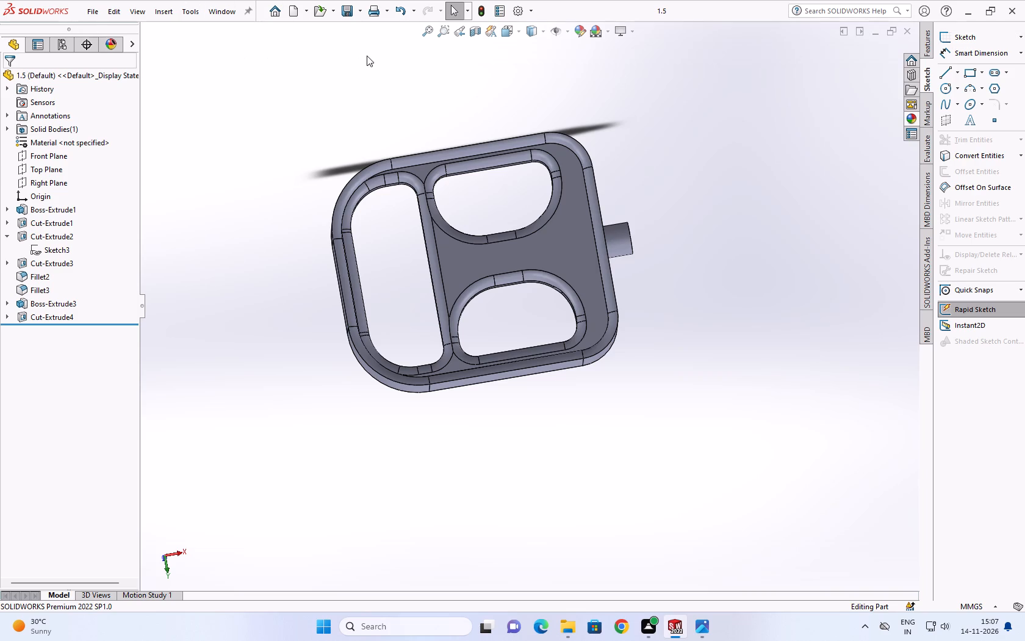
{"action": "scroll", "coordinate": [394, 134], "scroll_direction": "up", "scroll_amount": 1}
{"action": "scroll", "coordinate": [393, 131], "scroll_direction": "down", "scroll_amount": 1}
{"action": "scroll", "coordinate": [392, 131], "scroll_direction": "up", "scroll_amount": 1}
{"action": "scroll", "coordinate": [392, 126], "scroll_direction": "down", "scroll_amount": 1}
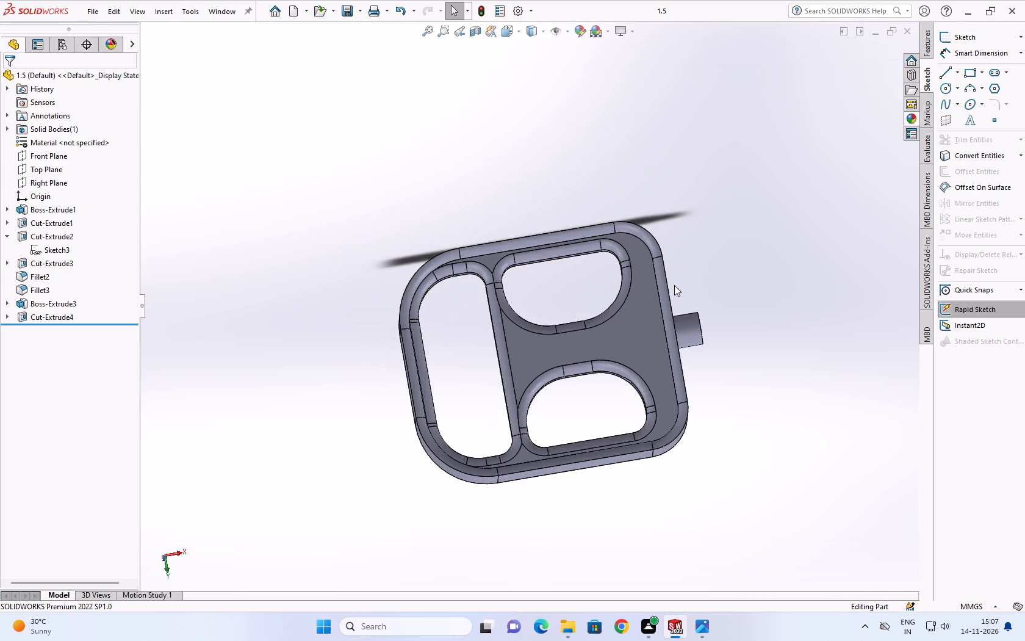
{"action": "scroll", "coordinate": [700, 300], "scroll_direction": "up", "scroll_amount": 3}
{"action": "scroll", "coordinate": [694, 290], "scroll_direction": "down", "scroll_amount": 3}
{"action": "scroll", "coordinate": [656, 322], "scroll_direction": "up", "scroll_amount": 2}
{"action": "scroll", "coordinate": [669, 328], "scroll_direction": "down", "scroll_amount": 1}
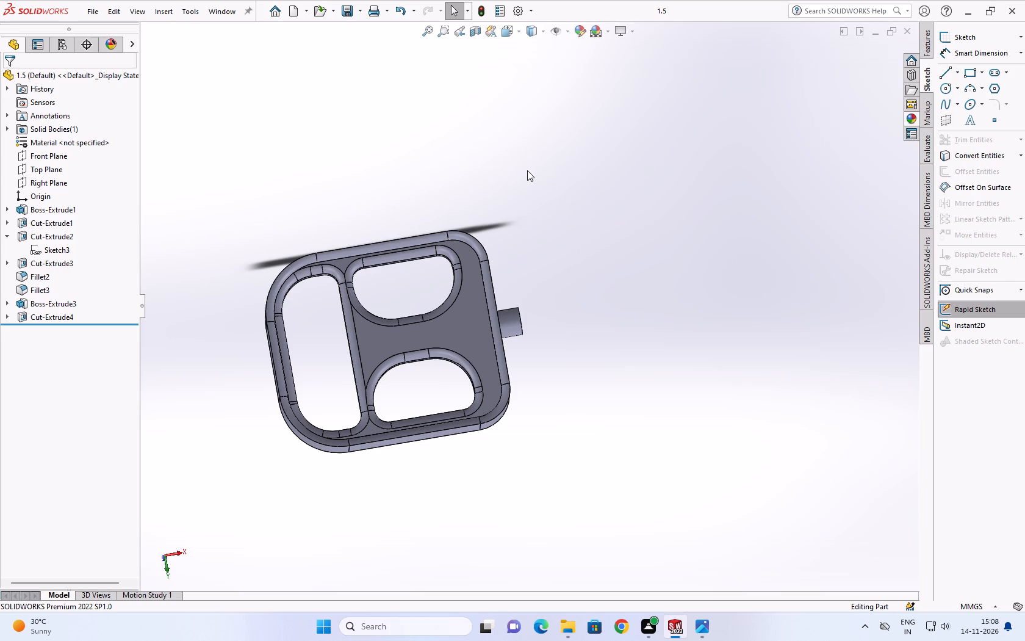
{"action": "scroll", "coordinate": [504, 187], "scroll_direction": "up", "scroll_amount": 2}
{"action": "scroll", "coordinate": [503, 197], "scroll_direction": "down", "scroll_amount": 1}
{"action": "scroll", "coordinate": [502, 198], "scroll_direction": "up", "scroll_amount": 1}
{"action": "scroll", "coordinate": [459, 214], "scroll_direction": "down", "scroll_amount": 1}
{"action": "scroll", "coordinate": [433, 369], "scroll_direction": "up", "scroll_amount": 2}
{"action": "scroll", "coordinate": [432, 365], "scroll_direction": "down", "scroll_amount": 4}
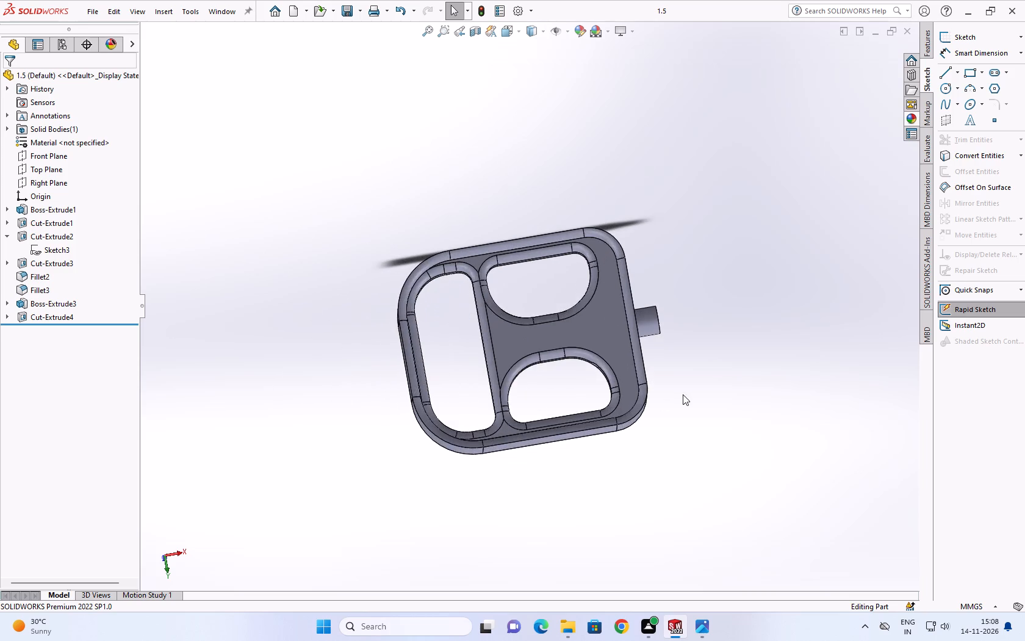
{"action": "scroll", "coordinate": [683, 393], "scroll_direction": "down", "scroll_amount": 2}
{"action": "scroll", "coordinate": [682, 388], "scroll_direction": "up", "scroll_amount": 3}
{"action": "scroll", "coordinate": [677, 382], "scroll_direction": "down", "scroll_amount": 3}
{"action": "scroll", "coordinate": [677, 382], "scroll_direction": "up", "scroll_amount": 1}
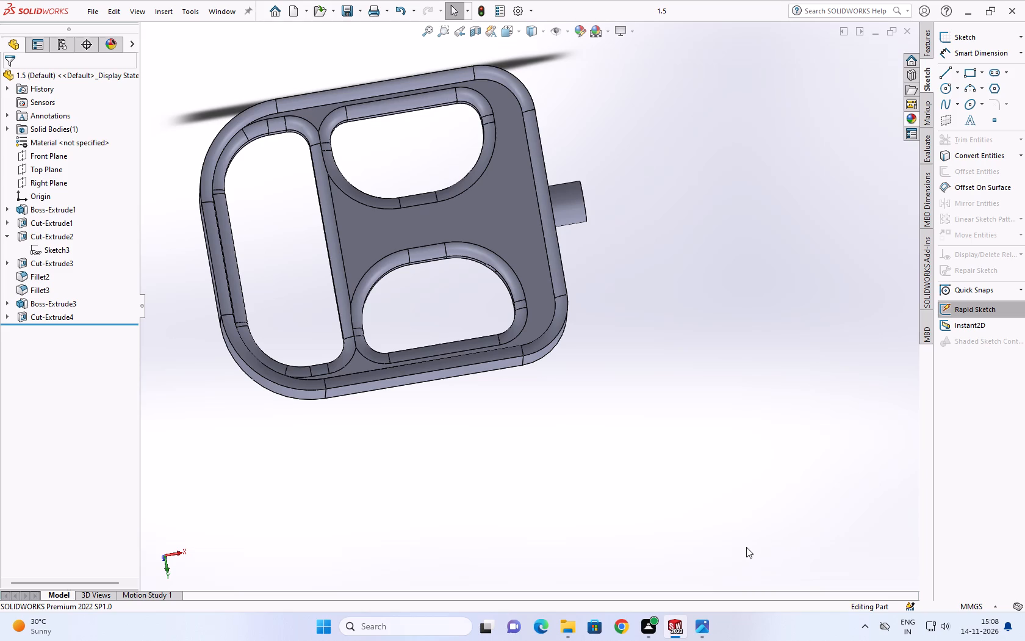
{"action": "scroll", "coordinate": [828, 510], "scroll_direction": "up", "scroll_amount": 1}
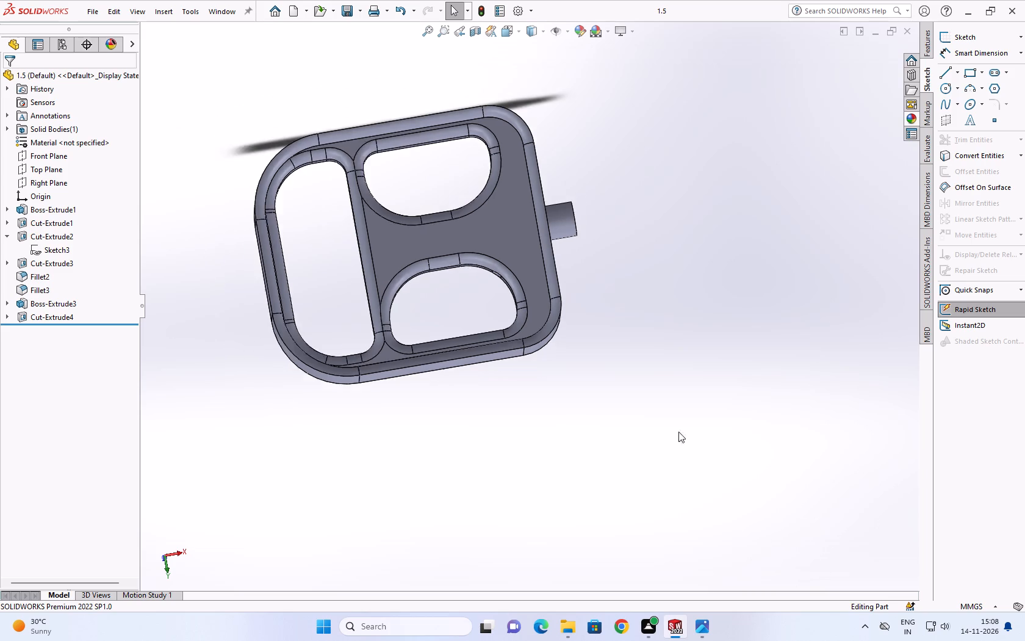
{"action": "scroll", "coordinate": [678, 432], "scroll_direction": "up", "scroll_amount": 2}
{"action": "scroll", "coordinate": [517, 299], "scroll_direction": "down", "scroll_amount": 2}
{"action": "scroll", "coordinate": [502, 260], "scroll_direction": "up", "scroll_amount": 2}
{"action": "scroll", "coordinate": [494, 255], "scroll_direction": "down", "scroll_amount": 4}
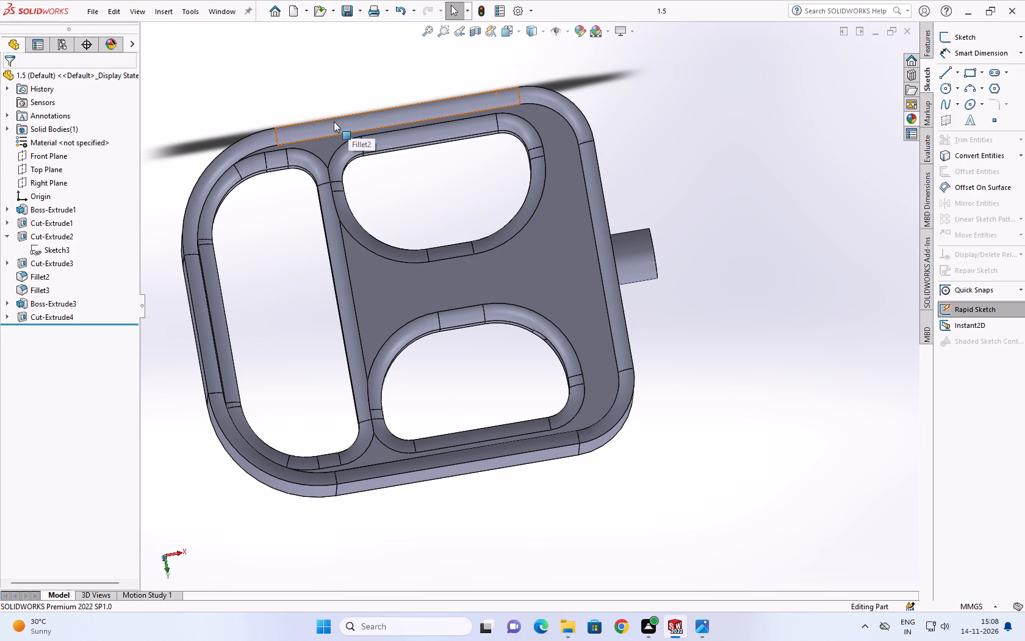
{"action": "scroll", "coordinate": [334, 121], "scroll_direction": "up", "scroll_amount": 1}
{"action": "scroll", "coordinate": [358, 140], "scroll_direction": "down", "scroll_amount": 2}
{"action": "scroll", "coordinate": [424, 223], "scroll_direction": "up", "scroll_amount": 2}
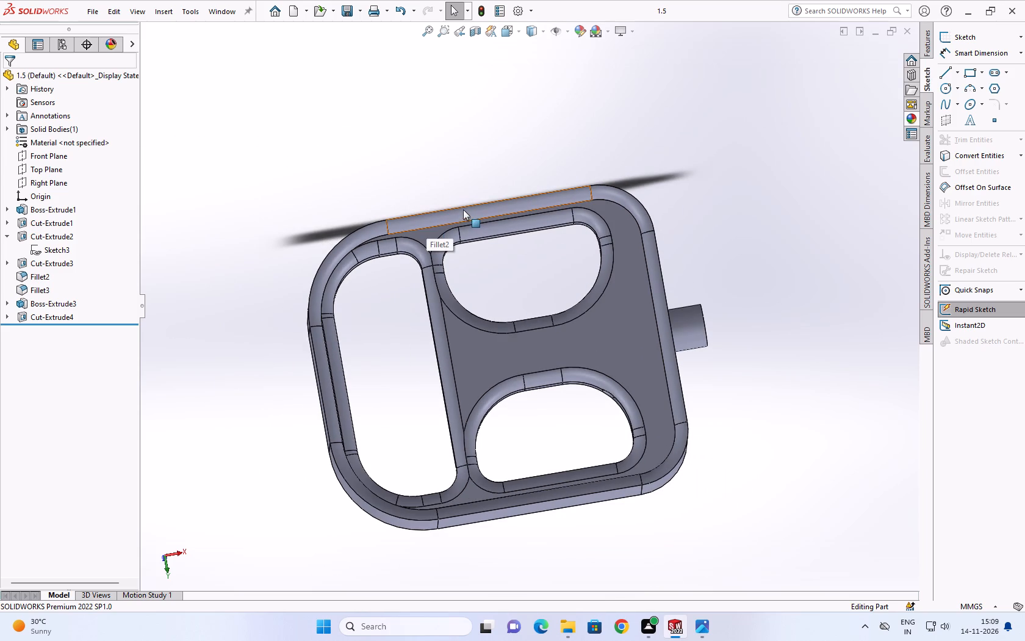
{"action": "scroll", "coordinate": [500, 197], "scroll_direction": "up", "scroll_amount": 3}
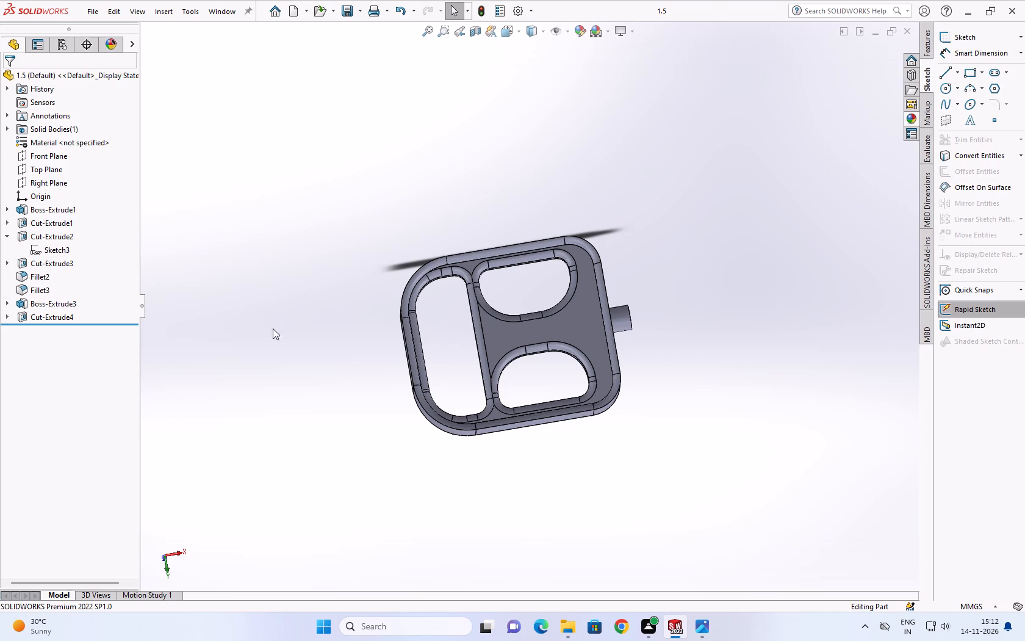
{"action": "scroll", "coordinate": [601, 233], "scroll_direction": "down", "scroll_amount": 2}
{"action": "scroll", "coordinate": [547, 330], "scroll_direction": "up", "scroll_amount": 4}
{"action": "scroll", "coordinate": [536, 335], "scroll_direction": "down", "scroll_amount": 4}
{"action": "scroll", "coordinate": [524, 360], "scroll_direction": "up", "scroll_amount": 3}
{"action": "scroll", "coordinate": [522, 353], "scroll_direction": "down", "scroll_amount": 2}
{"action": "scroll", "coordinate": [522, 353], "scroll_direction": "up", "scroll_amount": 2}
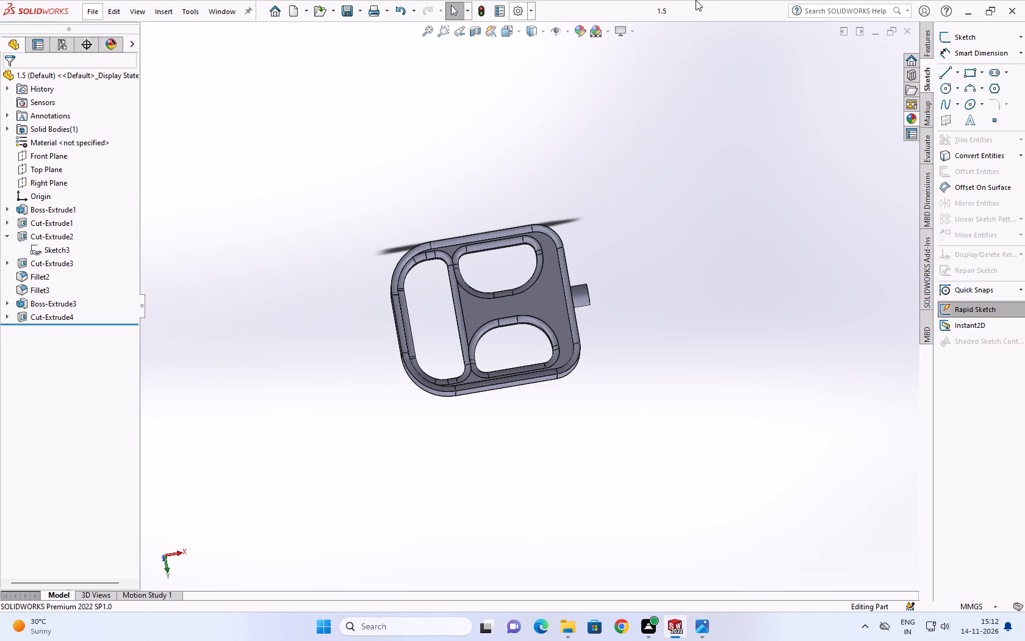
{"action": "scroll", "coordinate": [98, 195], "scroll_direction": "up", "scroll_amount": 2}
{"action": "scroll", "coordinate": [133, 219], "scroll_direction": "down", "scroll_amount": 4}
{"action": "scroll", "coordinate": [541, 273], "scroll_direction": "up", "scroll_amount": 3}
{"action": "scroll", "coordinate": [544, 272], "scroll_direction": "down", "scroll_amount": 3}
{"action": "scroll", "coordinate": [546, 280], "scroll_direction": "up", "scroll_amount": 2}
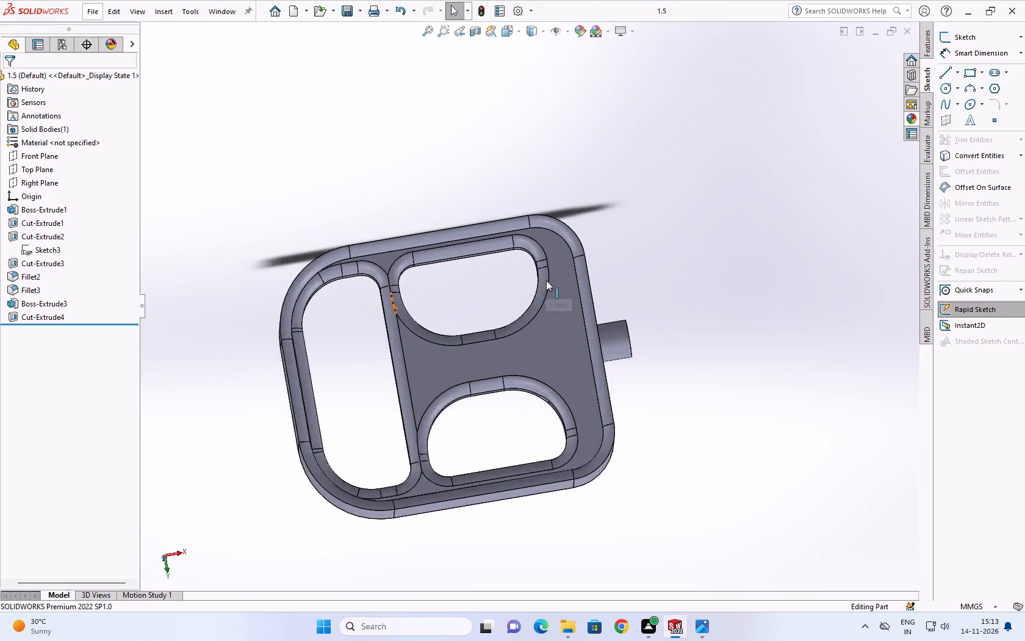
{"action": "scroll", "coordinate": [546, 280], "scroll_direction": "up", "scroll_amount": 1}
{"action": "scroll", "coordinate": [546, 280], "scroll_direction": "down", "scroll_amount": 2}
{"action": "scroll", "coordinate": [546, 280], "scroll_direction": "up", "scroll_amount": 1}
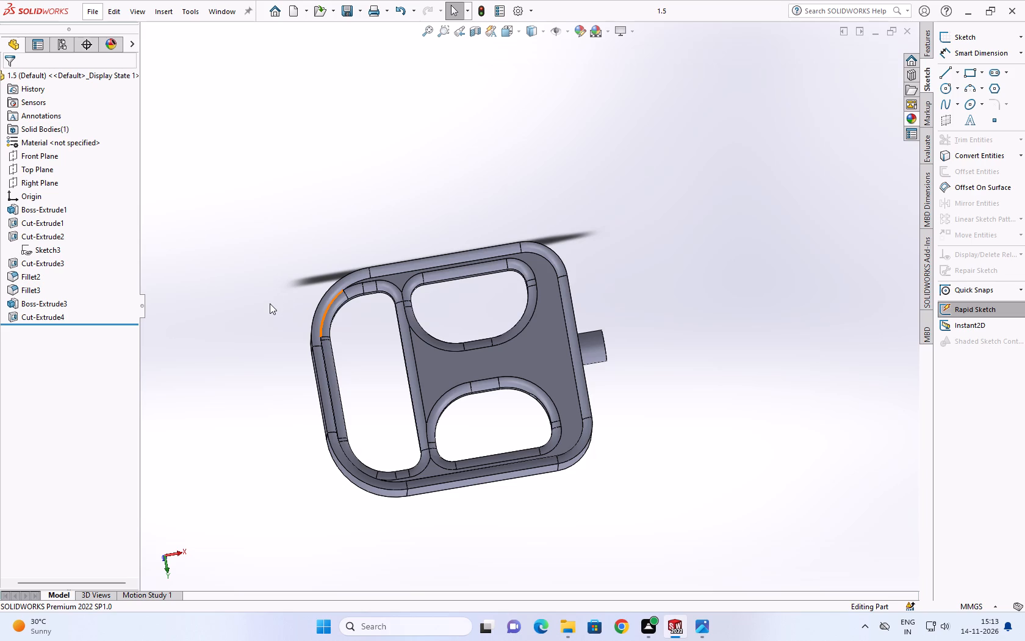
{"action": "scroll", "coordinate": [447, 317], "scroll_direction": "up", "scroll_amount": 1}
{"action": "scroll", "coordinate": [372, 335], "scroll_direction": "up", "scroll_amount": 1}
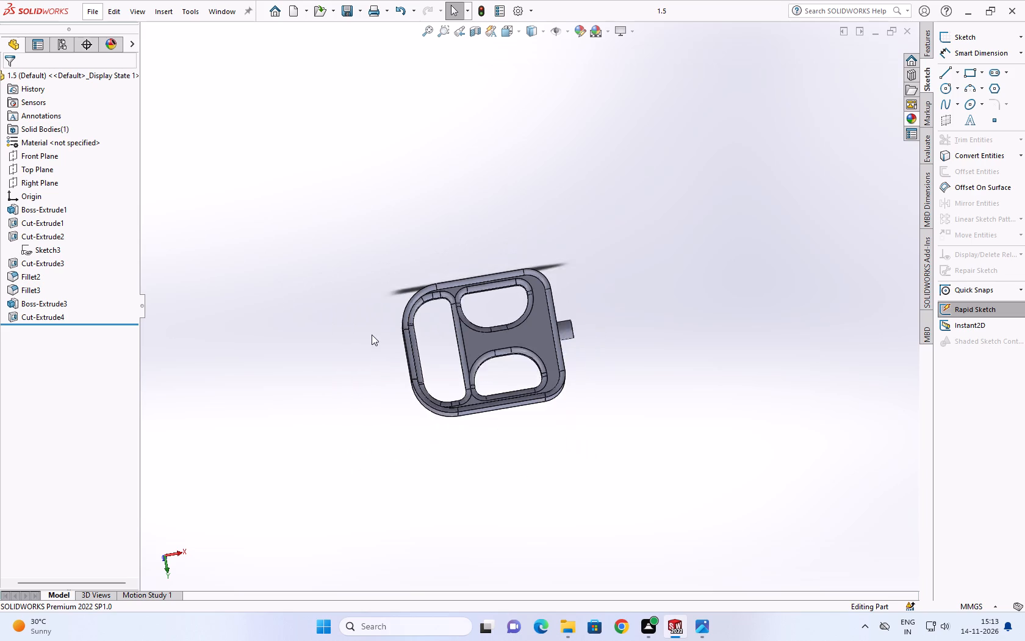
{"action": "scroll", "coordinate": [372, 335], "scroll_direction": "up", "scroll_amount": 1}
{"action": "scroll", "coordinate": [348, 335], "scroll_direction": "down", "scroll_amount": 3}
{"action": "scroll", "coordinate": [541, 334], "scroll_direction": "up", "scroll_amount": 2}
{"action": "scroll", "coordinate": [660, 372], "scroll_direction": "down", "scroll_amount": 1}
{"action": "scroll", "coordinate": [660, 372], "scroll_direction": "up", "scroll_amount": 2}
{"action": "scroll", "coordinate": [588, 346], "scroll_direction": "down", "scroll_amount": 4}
Examine the inner faces of the D-shaped opening nearest the viewer: its rounded corner by the dividing bar, curved wall and straight wall.
{"action": "middle_click_drag", "start_coordinate": [575, 333], "coordinate": [521, 369]}
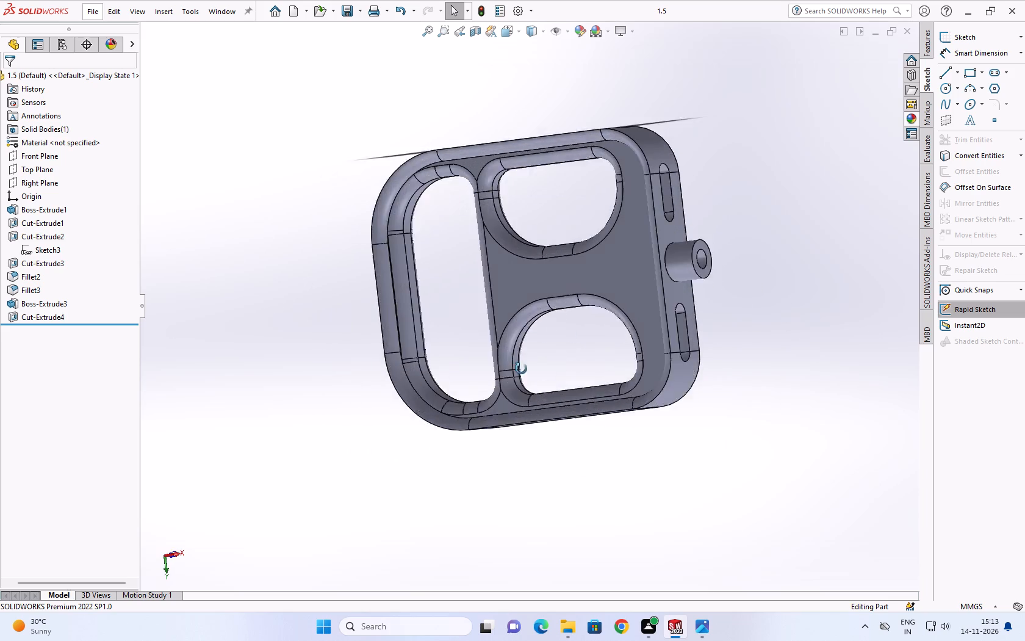
{"action": "middle_click_drag", "start_coordinate": [521, 369], "coordinate": [509, 421]}
{"action": "scroll", "coordinate": [542, 338], "scroll_direction": "down", "scroll_amount": 3}
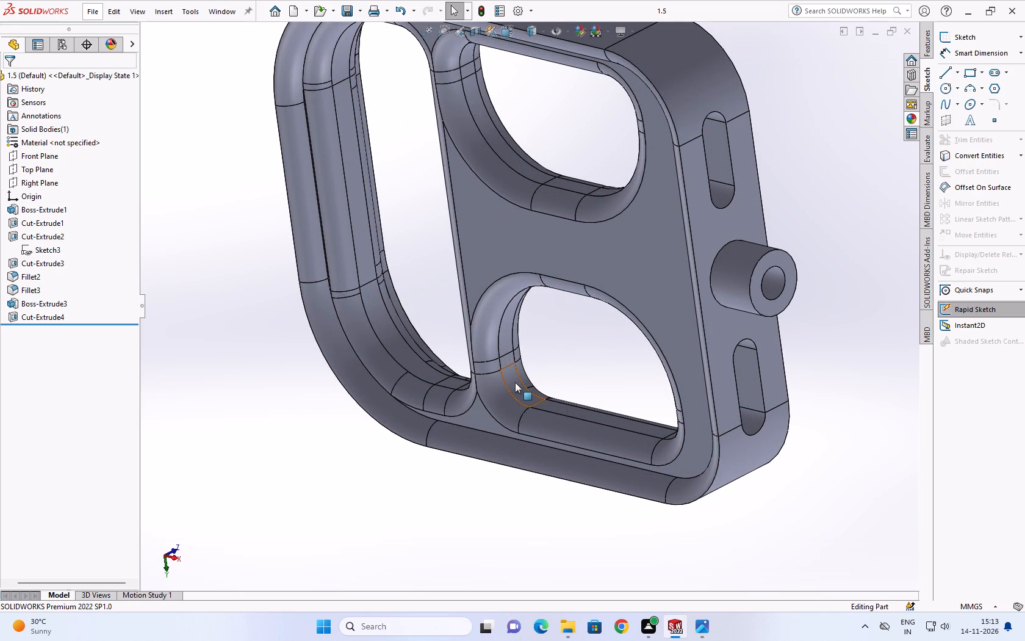
{"action": "left_click", "coordinate": [515, 382]}
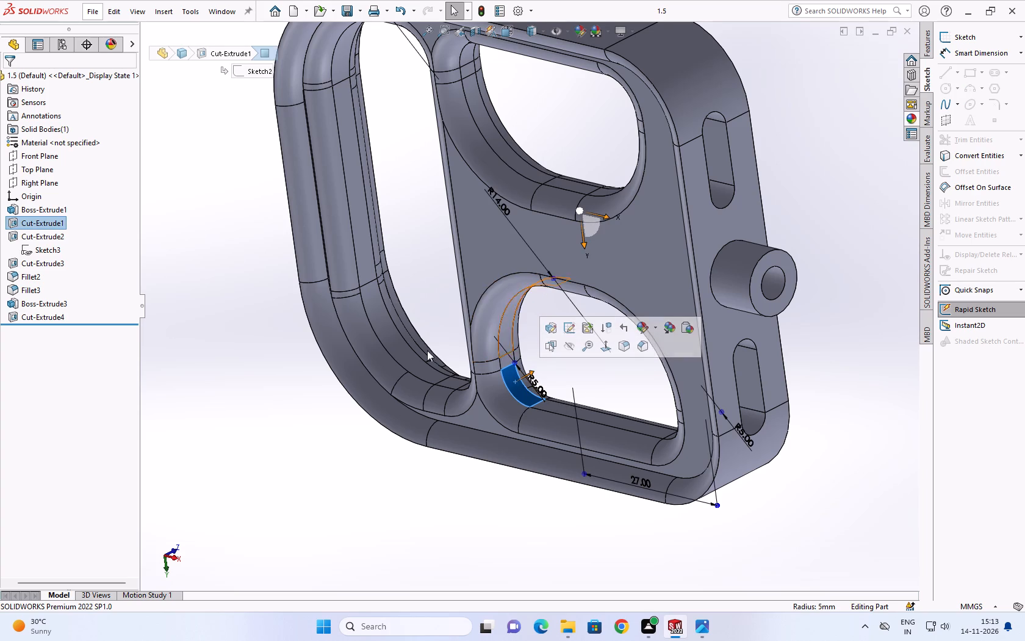
{"action": "scroll", "coordinate": [574, 384], "scroll_direction": "up", "scroll_amount": 2}
{"action": "scroll", "coordinate": [561, 389], "scroll_direction": "down", "scroll_amount": 4}
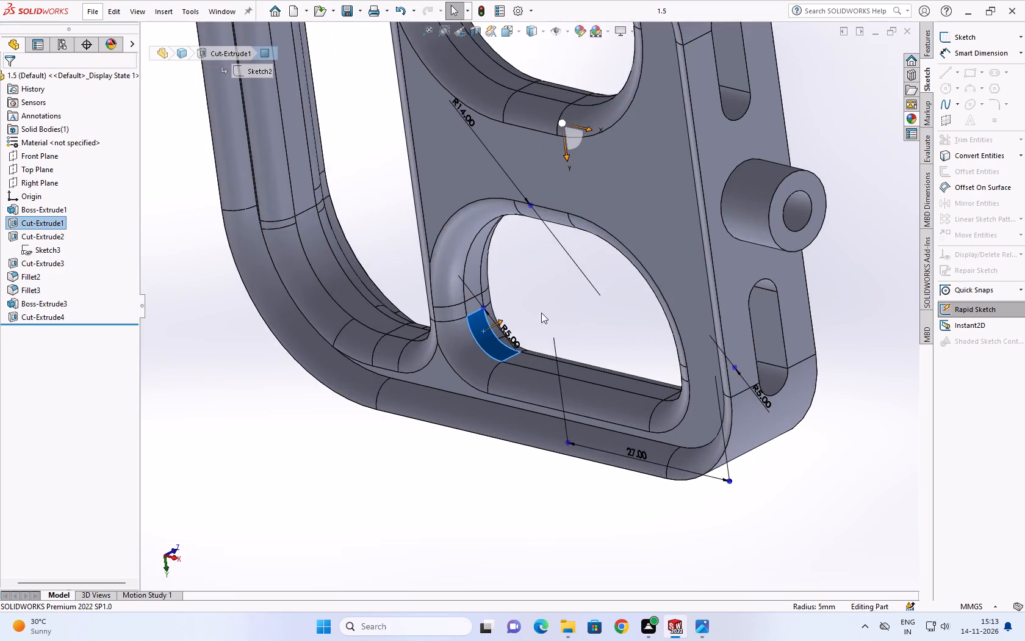
{"action": "scroll", "coordinate": [541, 313], "scroll_direction": "down", "scroll_amount": 1}
{"action": "left_click", "coordinate": [447, 301]}
{"action": "left_click", "coordinate": [438, 261]}
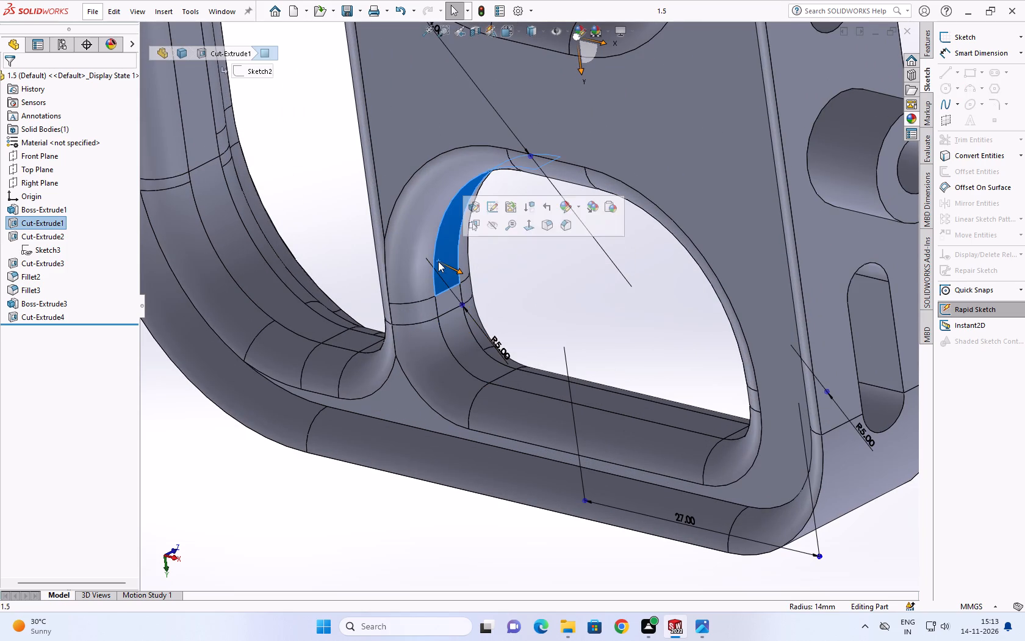
{"action": "left_click", "coordinate": [531, 385]}
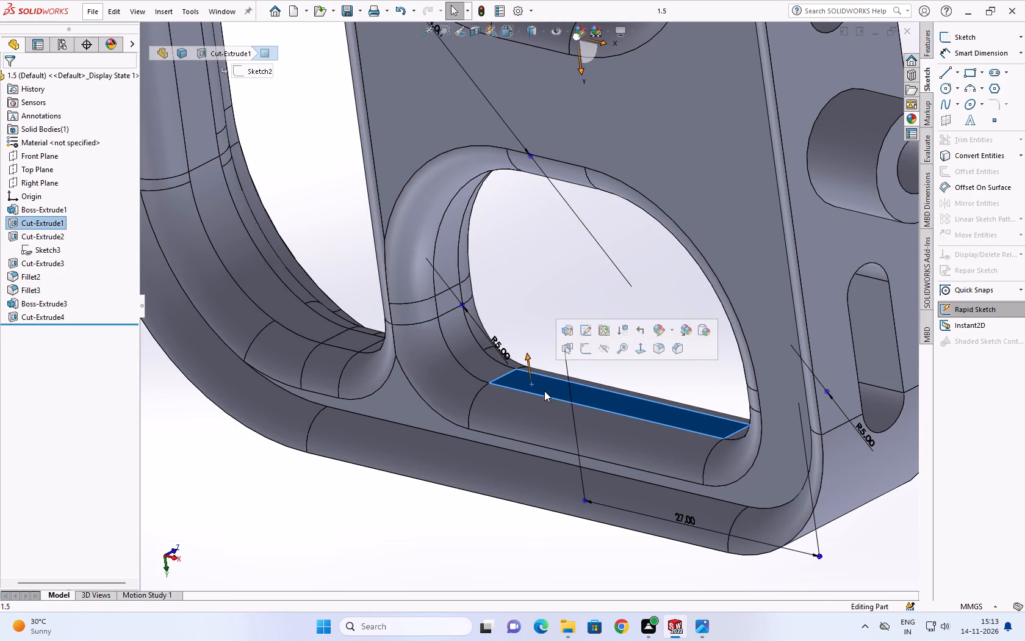
Inspect the same opening's corner near the slotted side, the slot cut's face and the curved and flat inner faces opposite the straight wall.
{"action": "scroll", "coordinate": [660, 428], "scroll_direction": "up", "scroll_amount": 1}
{"action": "middle_click_drag", "start_coordinate": [653, 417], "coordinate": [757, 449]}
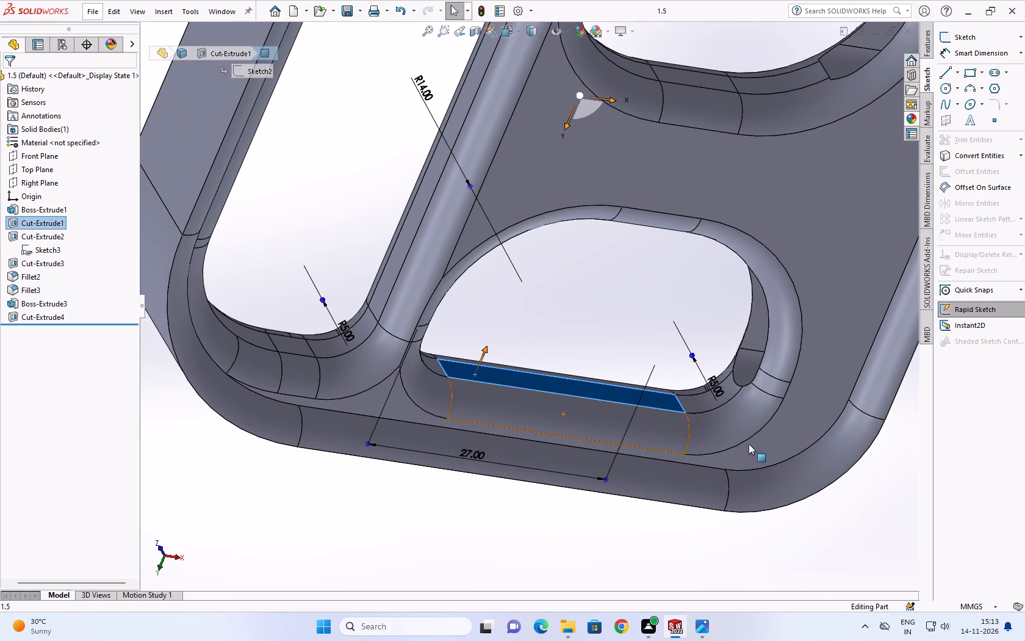
{"action": "left_click", "coordinate": [697, 402]}
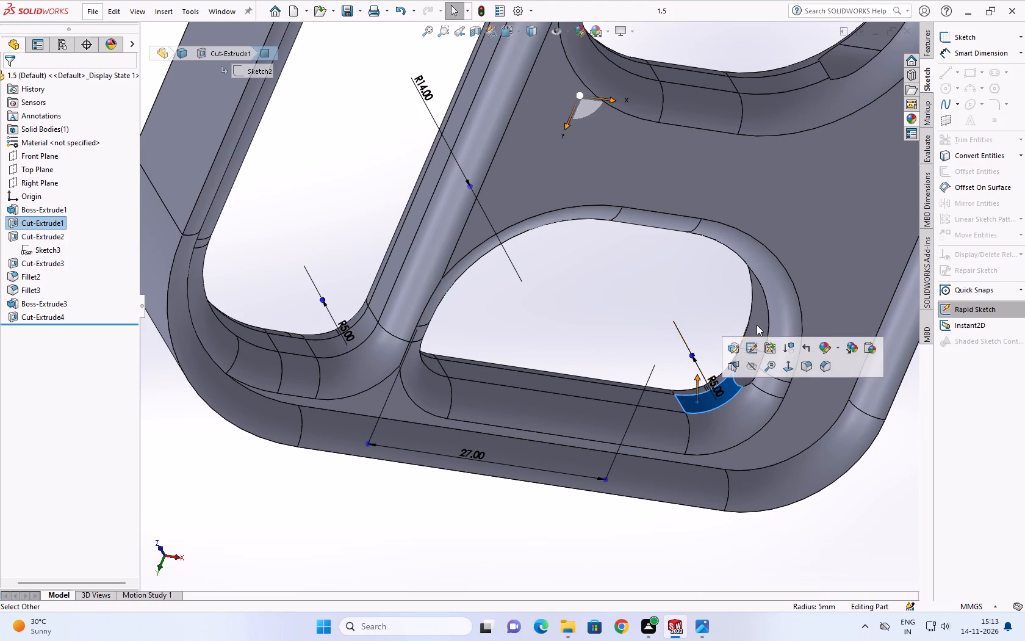
{"action": "left_click", "coordinate": [761, 327]}
{"action": "scroll", "coordinate": [757, 352], "scroll_direction": "up", "scroll_amount": 2}
{"action": "middle_click_drag", "start_coordinate": [743, 335], "coordinate": [732, 242]}
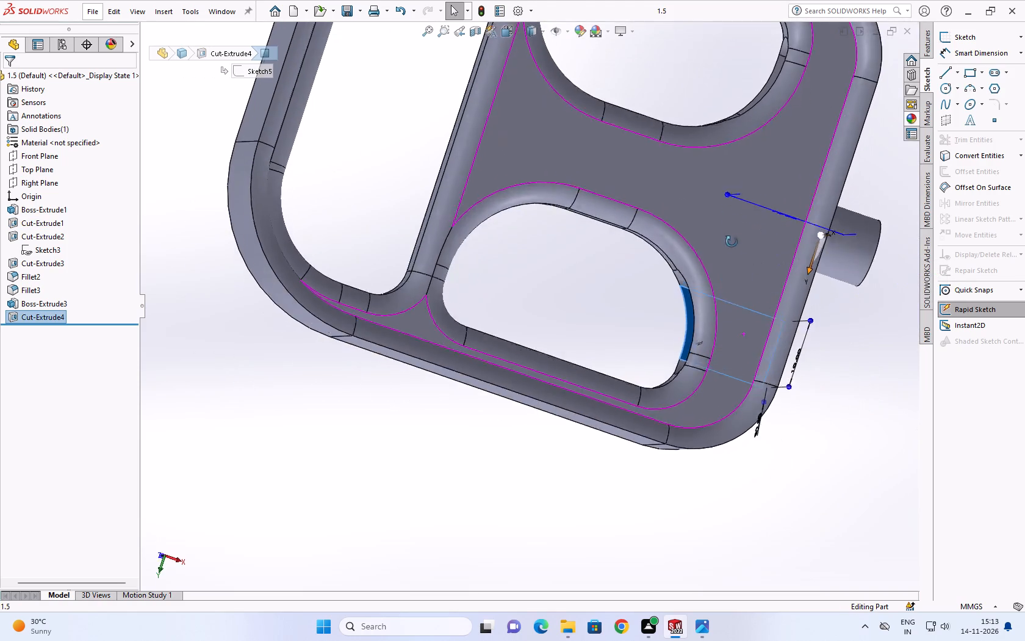
{"action": "middle_click_drag", "start_coordinate": [732, 242], "coordinate": [748, 143]}
{"action": "scroll", "coordinate": [668, 241], "scroll_direction": "down", "scroll_amount": 3}
{"action": "left_click", "coordinate": [592, 314]}
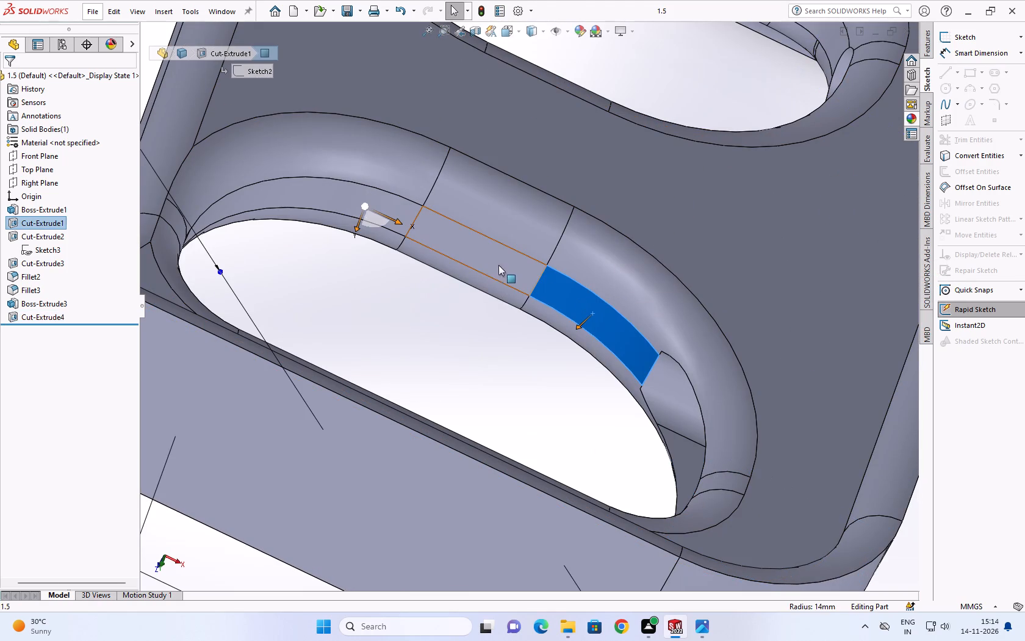
{"action": "left_click", "coordinate": [480, 261]}
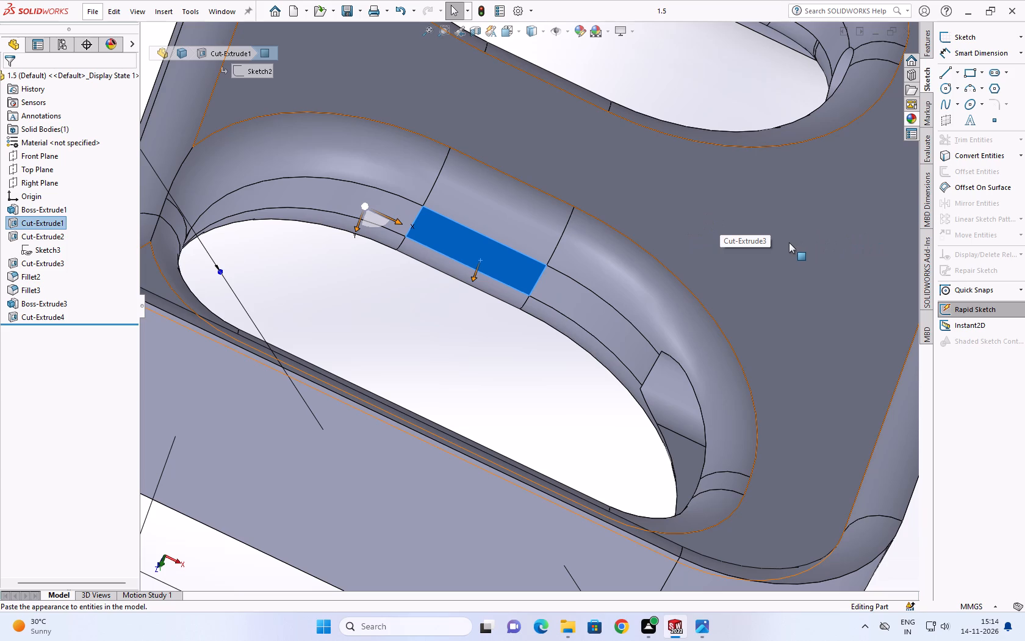
{"action": "left_click", "coordinate": [553, 291]}
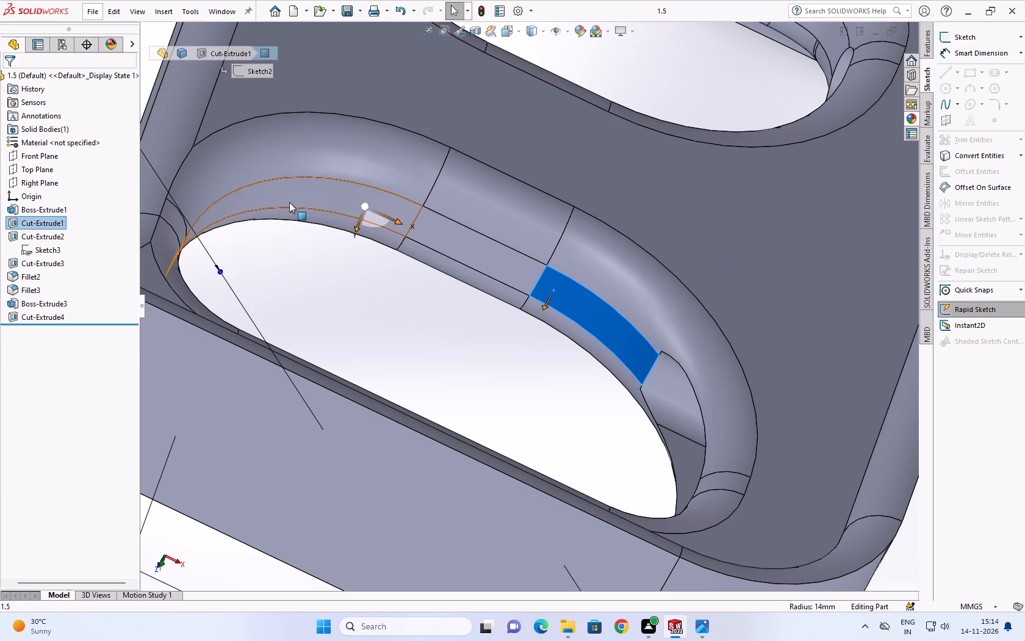
{"action": "left_click", "coordinate": [289, 202]}
Check the same opening's inner faces from the dividing-bar corner along the straight wall to the far rounded corner, and clear the selection.
{"action": "scroll", "coordinate": [282, 228], "scroll_direction": "up", "scroll_amount": 3}
{"action": "middle_click_drag", "start_coordinate": [282, 233], "coordinate": [190, 367]}
{"action": "scroll", "coordinate": [282, 233], "scroll_direction": "down", "scroll_amount": 1}
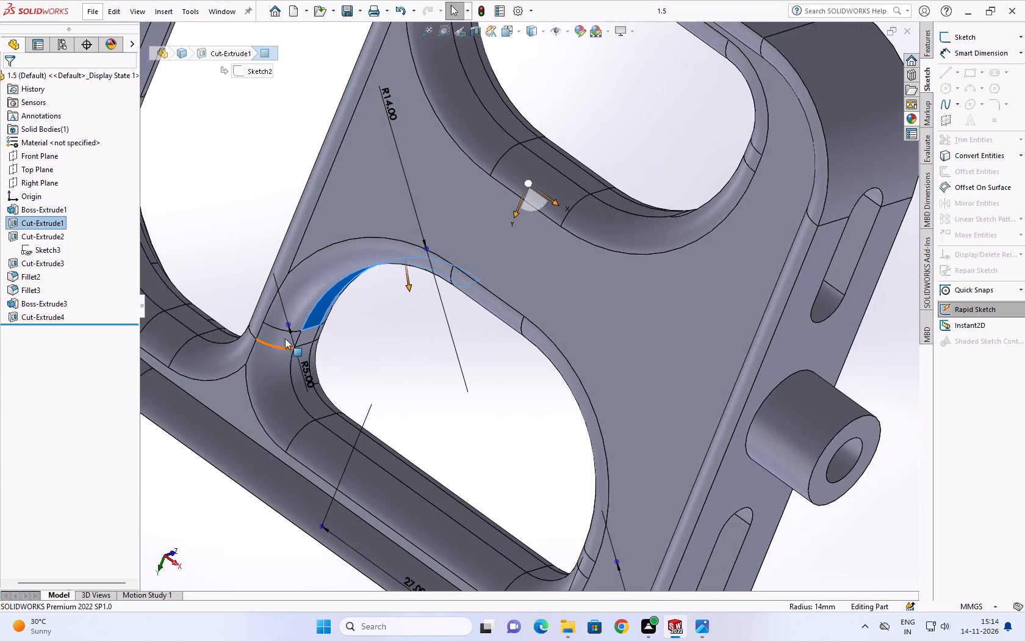
{"action": "scroll", "coordinate": [297, 339], "scroll_direction": "down", "scroll_amount": 3}
{"action": "left_click", "coordinate": [354, 331]}
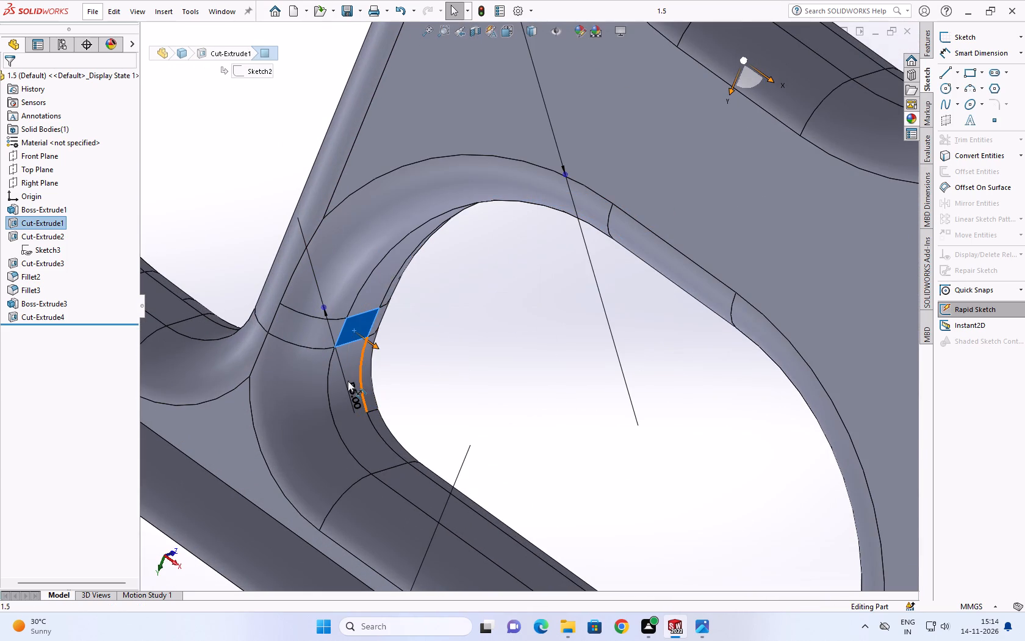
{"action": "left_click", "coordinate": [352, 369]}
{"action": "left_click", "coordinate": [405, 484]}
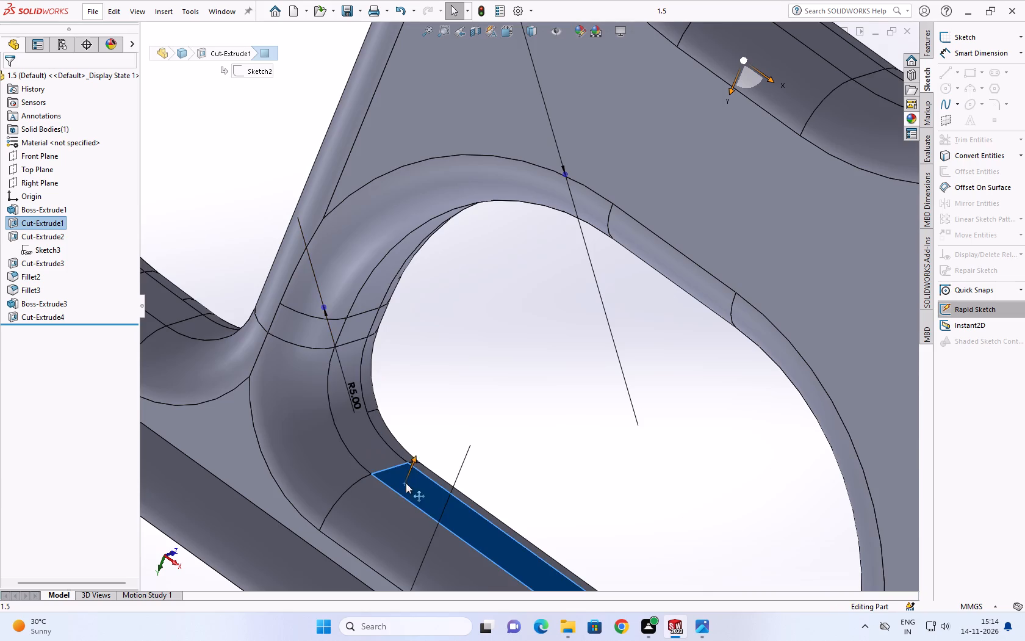
{"action": "scroll", "coordinate": [477, 491], "scroll_direction": "up", "scroll_amount": 3}
{"action": "scroll", "coordinate": [619, 526], "scroll_direction": "down", "scroll_amount": 1}
{"action": "scroll", "coordinate": [671, 549], "scroll_direction": "down", "scroll_amount": 1}
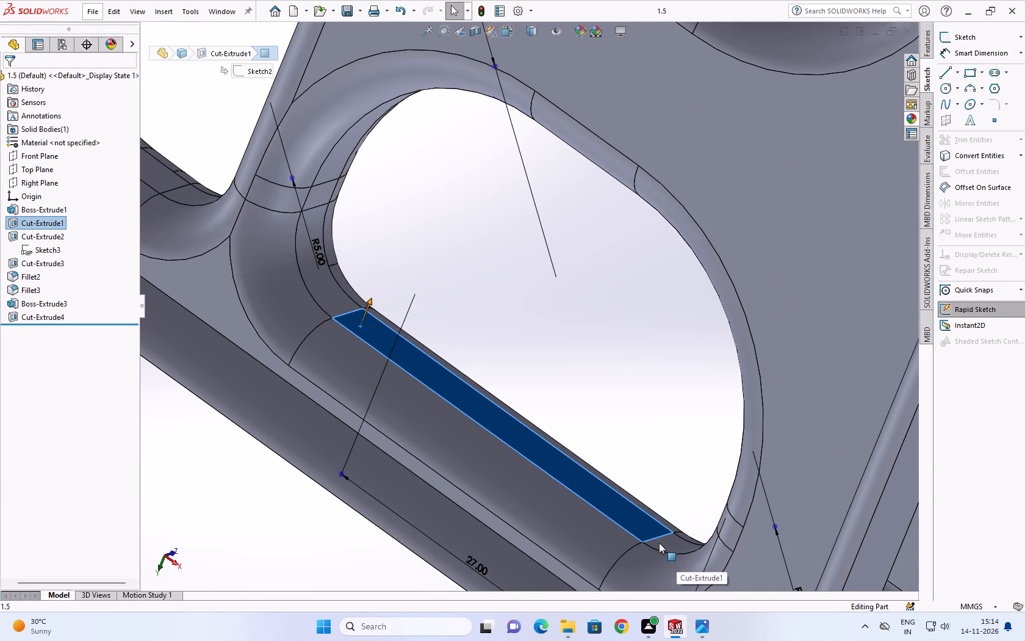
{"action": "left_click", "coordinate": [659, 543]}
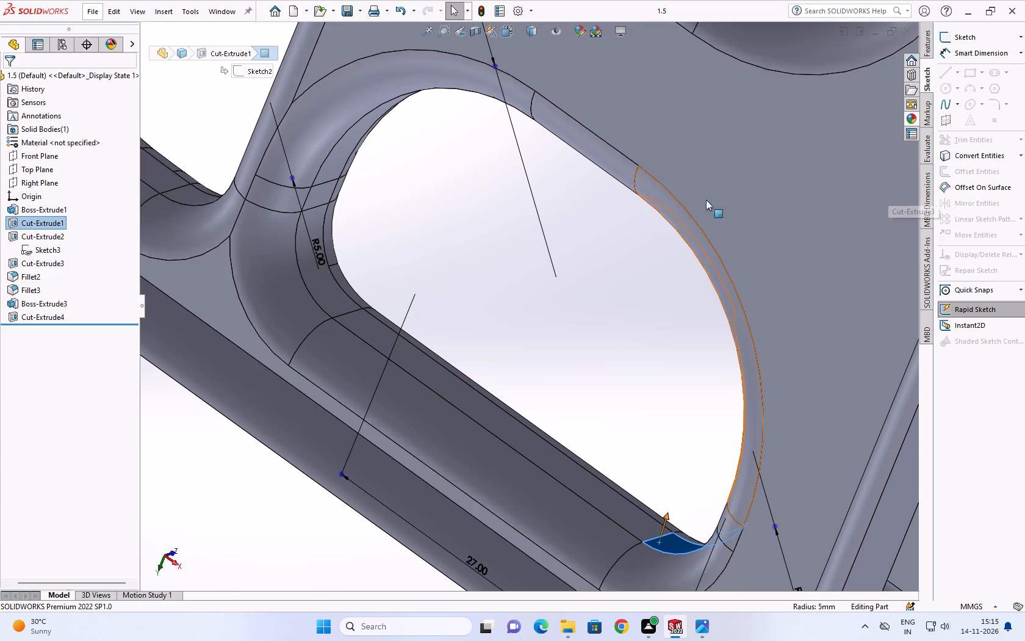
{"action": "scroll", "coordinate": [456, 192], "scroll_direction": "up", "scroll_amount": 3}
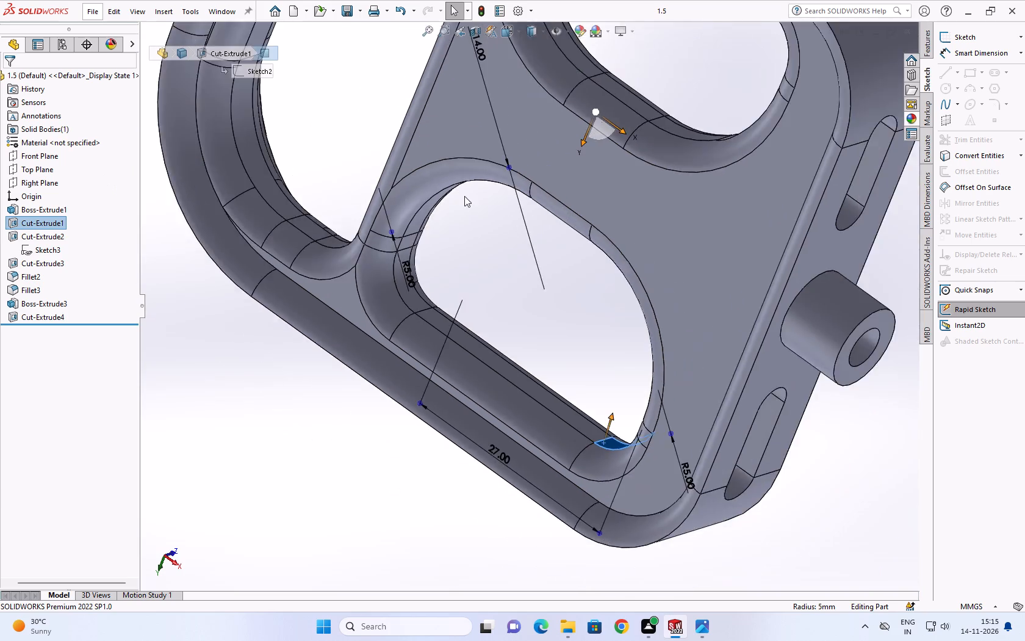
{"action": "scroll", "coordinate": [478, 206], "scroll_direction": "down", "scroll_amount": 3}
{"action": "scroll", "coordinate": [494, 220], "scroll_direction": "up", "scroll_amount": 3}
{"action": "scroll", "coordinate": [494, 220], "scroll_direction": "down", "scroll_amount": 3}
{"action": "scroll", "coordinate": [494, 220], "scroll_direction": "up", "scroll_amount": 7}
{"action": "left_click", "coordinate": [454, 219]}
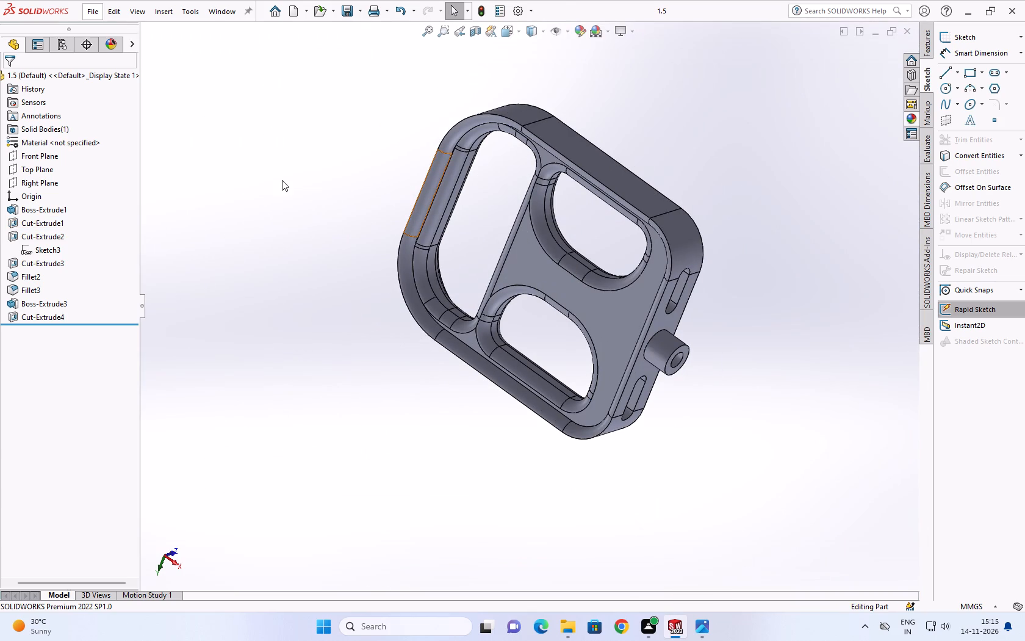
{"action": "left_click", "coordinate": [282, 179]}
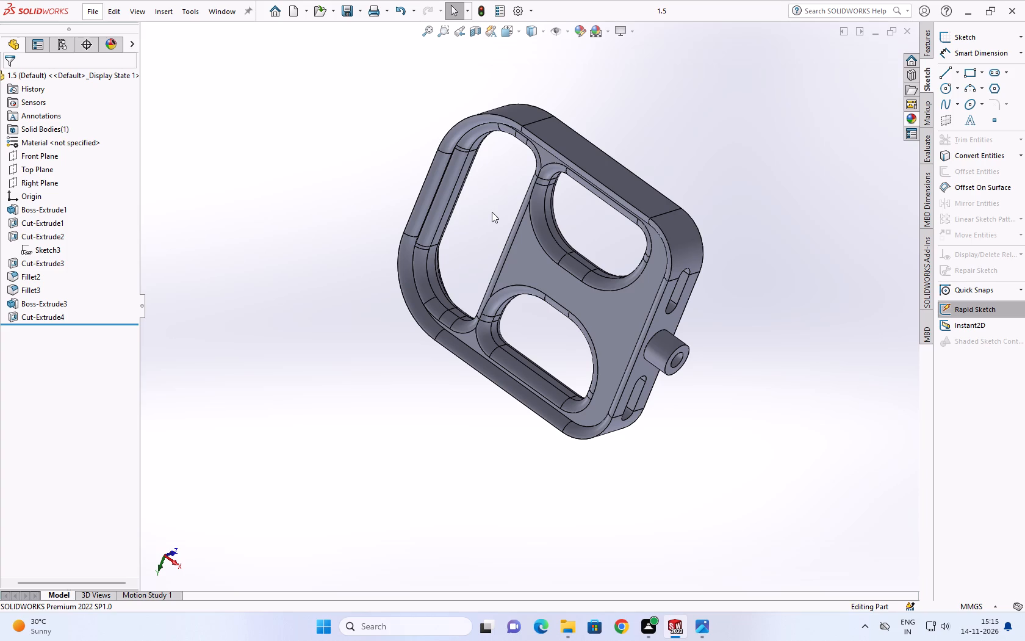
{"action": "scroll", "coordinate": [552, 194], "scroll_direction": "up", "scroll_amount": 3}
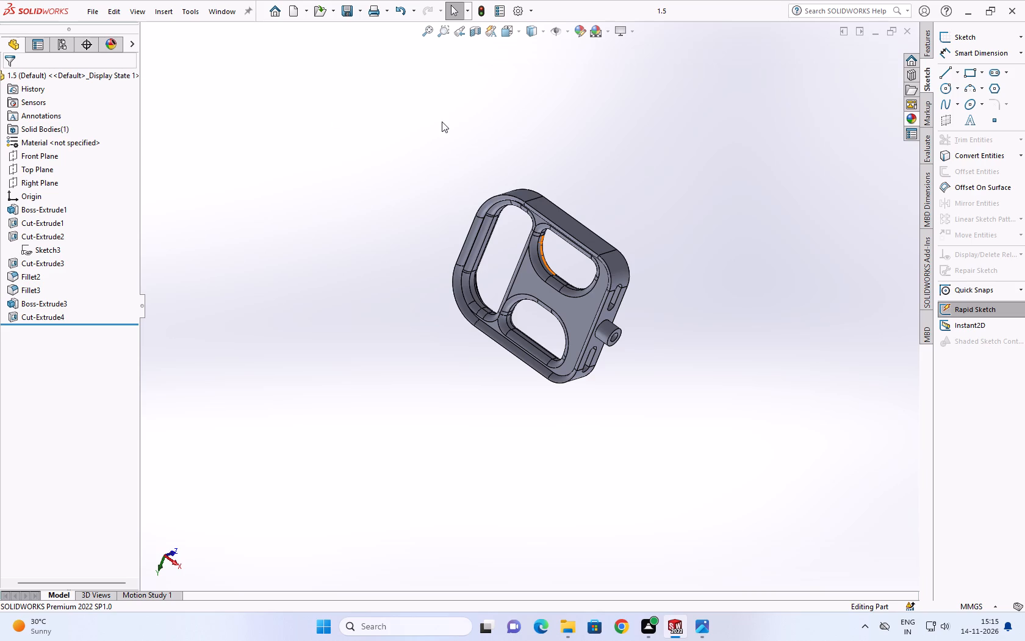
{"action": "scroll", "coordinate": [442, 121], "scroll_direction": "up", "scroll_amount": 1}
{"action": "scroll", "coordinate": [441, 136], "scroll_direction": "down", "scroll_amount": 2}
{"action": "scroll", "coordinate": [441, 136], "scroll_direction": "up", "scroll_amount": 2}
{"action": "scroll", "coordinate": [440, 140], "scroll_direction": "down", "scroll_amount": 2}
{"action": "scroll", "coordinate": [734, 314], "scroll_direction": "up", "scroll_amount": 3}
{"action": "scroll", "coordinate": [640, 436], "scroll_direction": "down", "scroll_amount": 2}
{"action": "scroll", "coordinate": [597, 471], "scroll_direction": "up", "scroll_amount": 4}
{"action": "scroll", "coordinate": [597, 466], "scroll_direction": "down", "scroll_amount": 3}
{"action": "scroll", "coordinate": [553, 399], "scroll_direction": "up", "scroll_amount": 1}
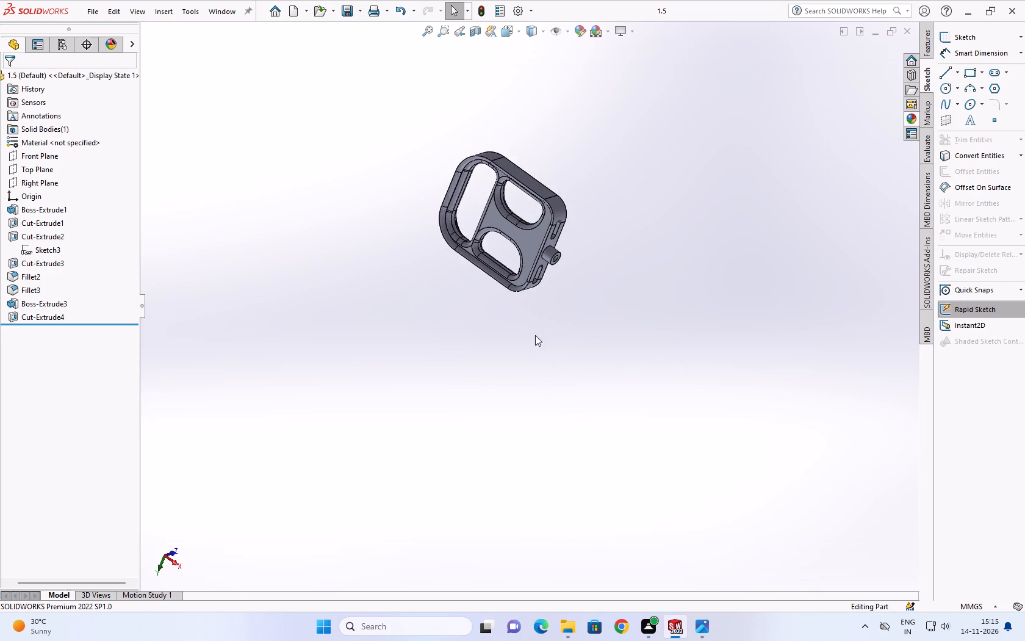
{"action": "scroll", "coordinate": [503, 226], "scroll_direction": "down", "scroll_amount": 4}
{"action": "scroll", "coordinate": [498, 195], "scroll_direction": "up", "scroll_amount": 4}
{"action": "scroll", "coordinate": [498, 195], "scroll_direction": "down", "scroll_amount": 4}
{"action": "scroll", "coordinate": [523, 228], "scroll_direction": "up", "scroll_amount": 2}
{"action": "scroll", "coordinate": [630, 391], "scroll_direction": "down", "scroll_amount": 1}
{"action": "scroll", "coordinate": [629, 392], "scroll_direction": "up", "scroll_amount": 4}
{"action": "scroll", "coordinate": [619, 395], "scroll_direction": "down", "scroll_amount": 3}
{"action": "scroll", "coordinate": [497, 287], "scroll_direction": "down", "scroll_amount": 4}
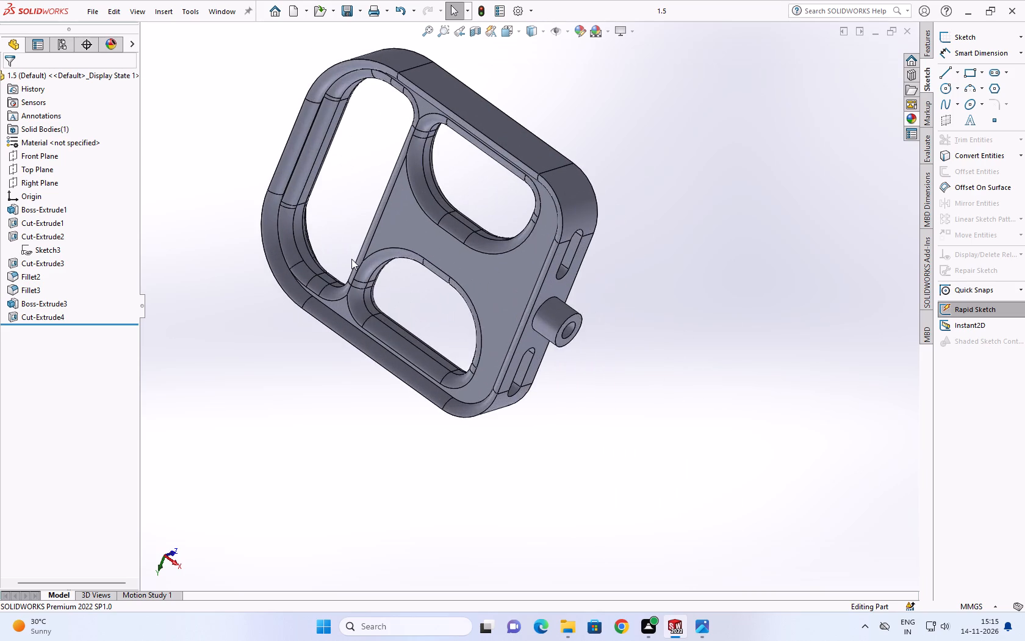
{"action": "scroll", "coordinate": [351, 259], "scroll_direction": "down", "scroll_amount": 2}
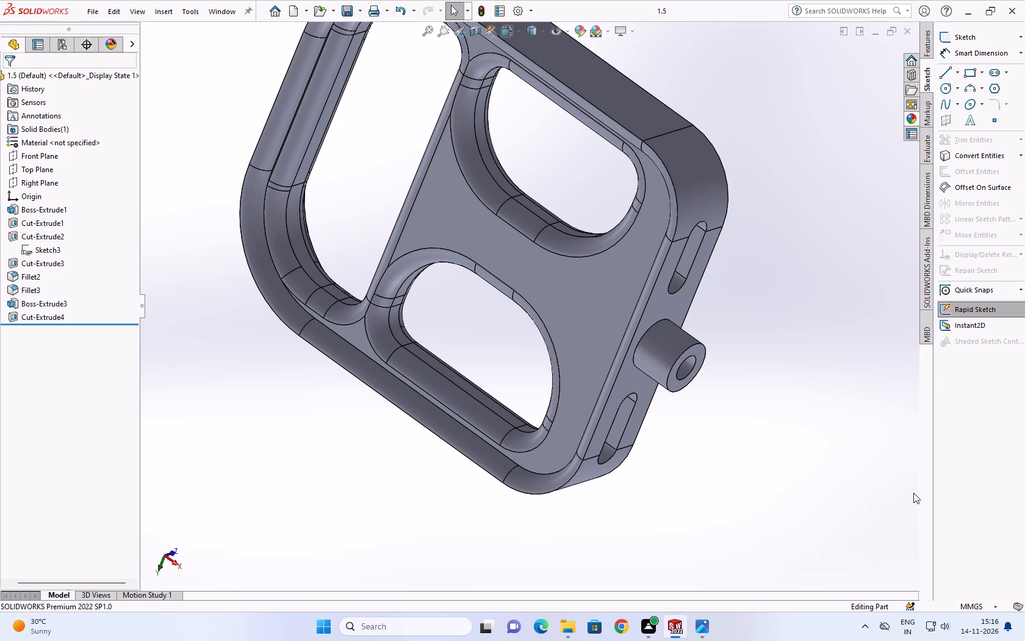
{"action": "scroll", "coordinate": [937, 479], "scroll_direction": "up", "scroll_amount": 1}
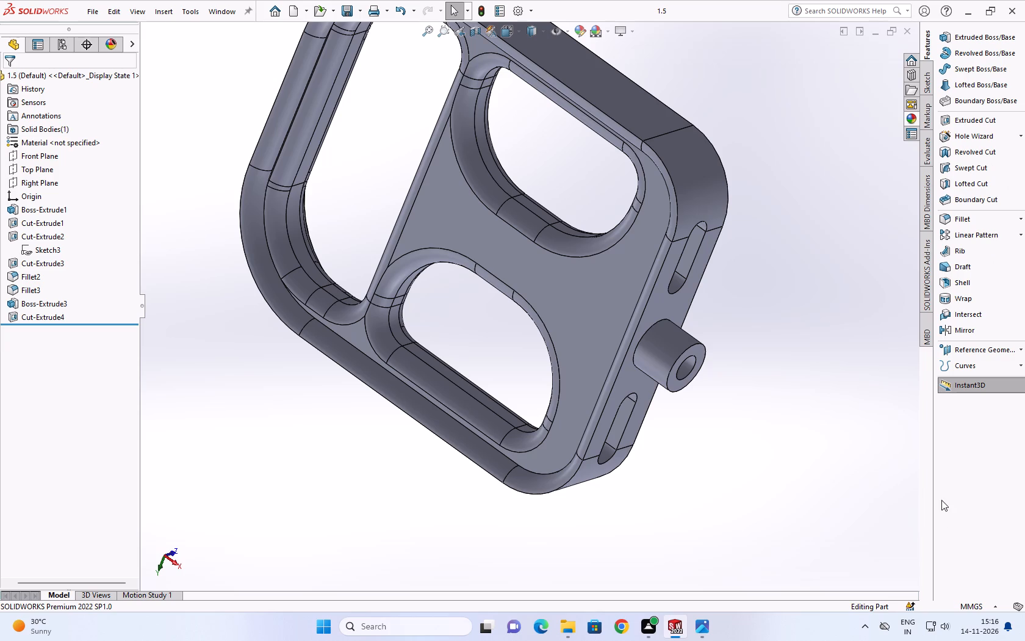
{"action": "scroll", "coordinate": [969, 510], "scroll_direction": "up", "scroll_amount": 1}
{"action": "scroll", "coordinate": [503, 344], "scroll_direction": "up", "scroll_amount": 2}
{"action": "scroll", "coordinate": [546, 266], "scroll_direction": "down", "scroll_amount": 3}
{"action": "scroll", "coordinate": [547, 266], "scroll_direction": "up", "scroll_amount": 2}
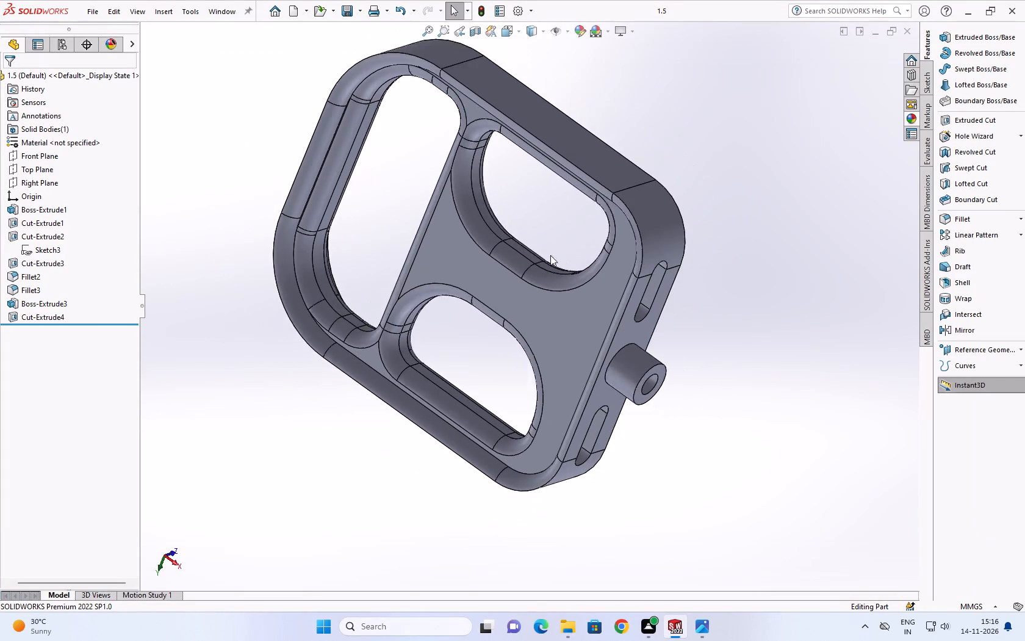
Examine the straight inner wall of the D-shaped opening farthest from the viewer up close, and clear the selection.
{"action": "middle_click_drag", "start_coordinate": [550, 251], "coordinate": [567, 99]}
{"action": "scroll", "coordinate": [552, 162], "scroll_direction": "up", "scroll_amount": 3}
{"action": "scroll", "coordinate": [552, 162], "scroll_direction": "down", "scroll_amount": 5}
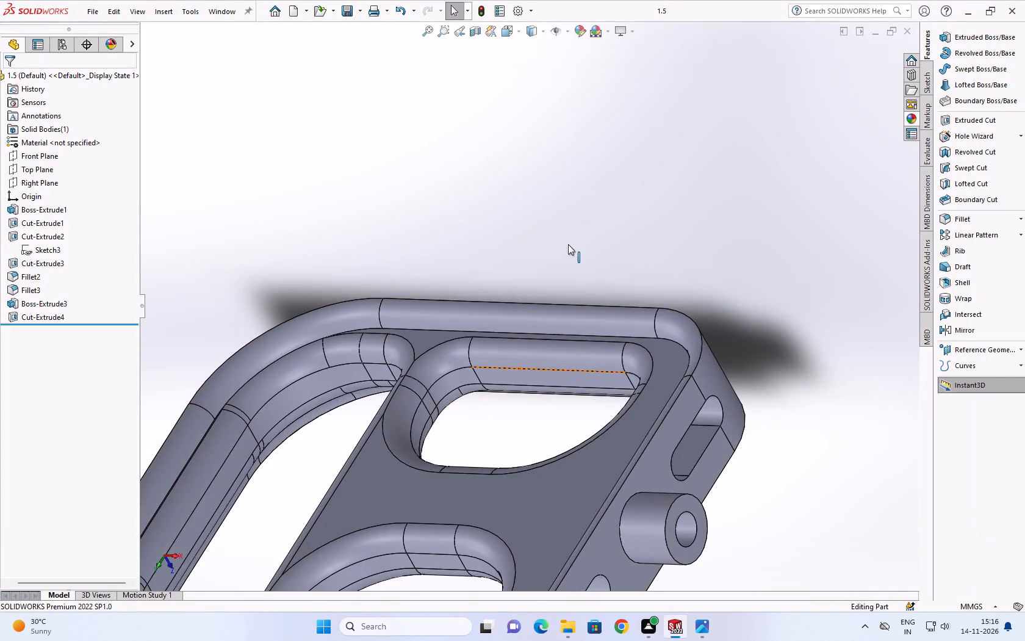
{"action": "scroll", "coordinate": [568, 245], "scroll_direction": "up", "scroll_amount": 2}
{"action": "scroll", "coordinate": [486, 337], "scroll_direction": "up", "scroll_amount": 2}
{"action": "scroll", "coordinate": [530, 343], "scroll_direction": "down", "scroll_amount": 7}
{"action": "left_click", "coordinate": [521, 314]}
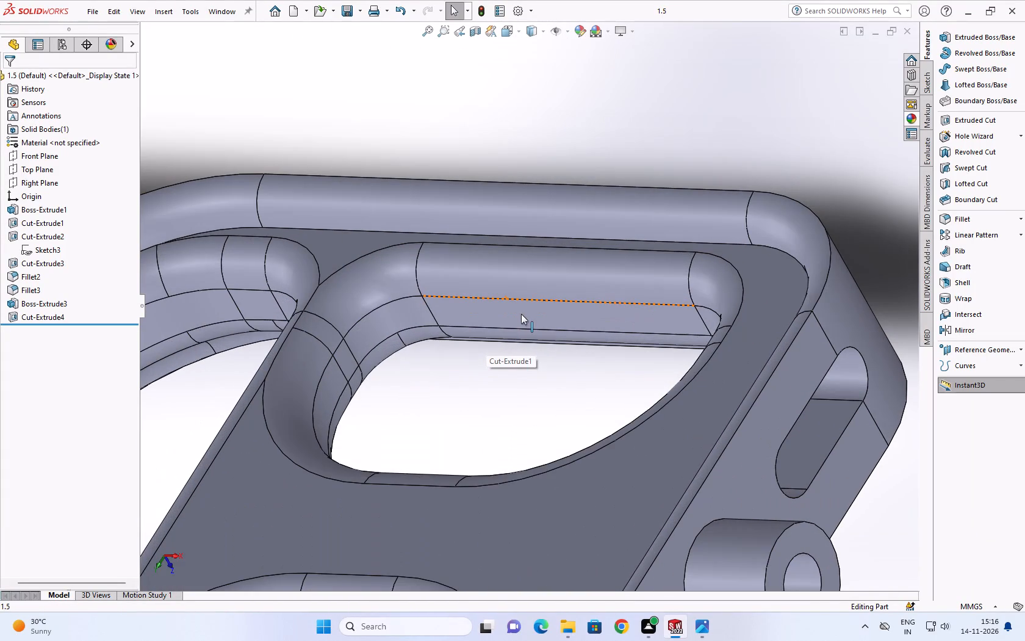
{"action": "scroll", "coordinate": [518, 320], "scroll_direction": "up", "scroll_amount": 4}
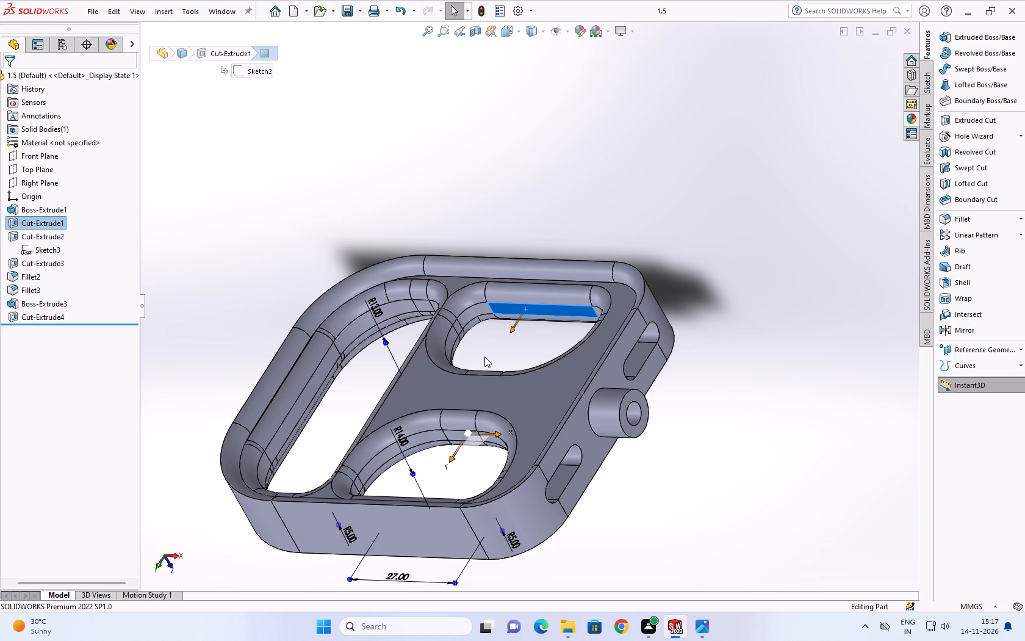
{"action": "scroll", "coordinate": [422, 424], "scroll_direction": "up", "scroll_amount": 3}
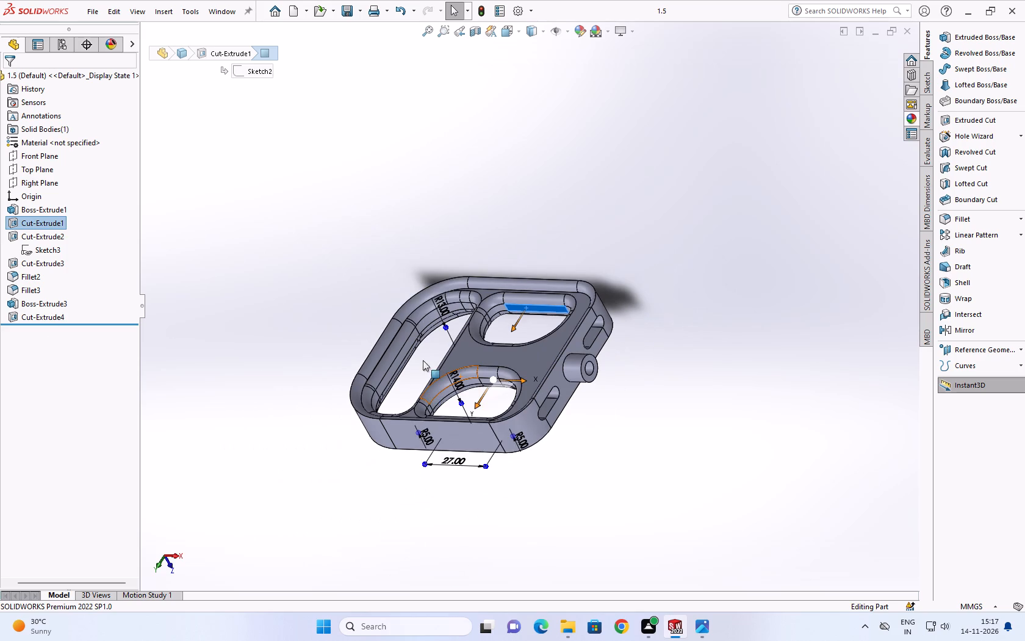
{"action": "left_click", "coordinate": [404, 269]}
Review the whole buckle from the recessed-face side, including the dividing bar, the three openings and the outer wall.
{"action": "middle_click_drag", "start_coordinate": [477, 308], "coordinate": [473, 322]}
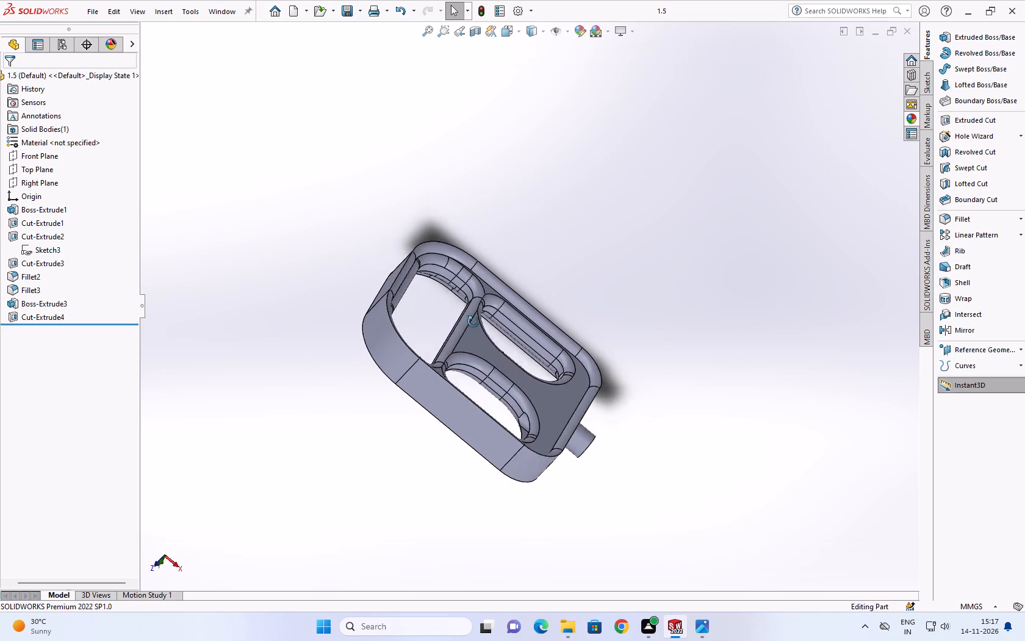
{"action": "middle_click_drag", "start_coordinate": [473, 322], "coordinate": [475, 349]}
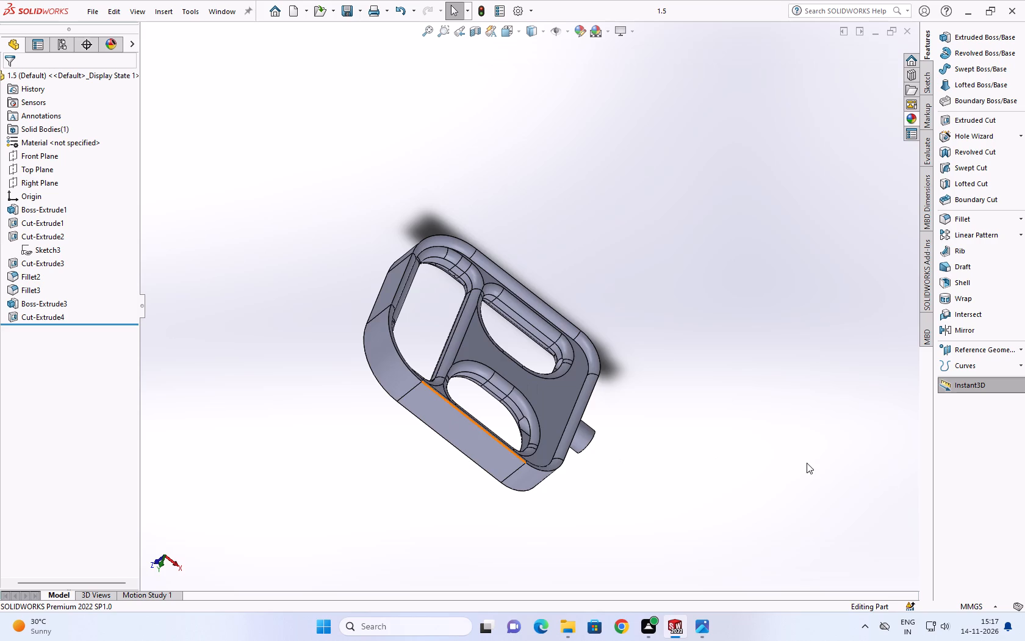
{"action": "scroll", "coordinate": [419, 394], "scroll_direction": "up", "scroll_amount": 1}
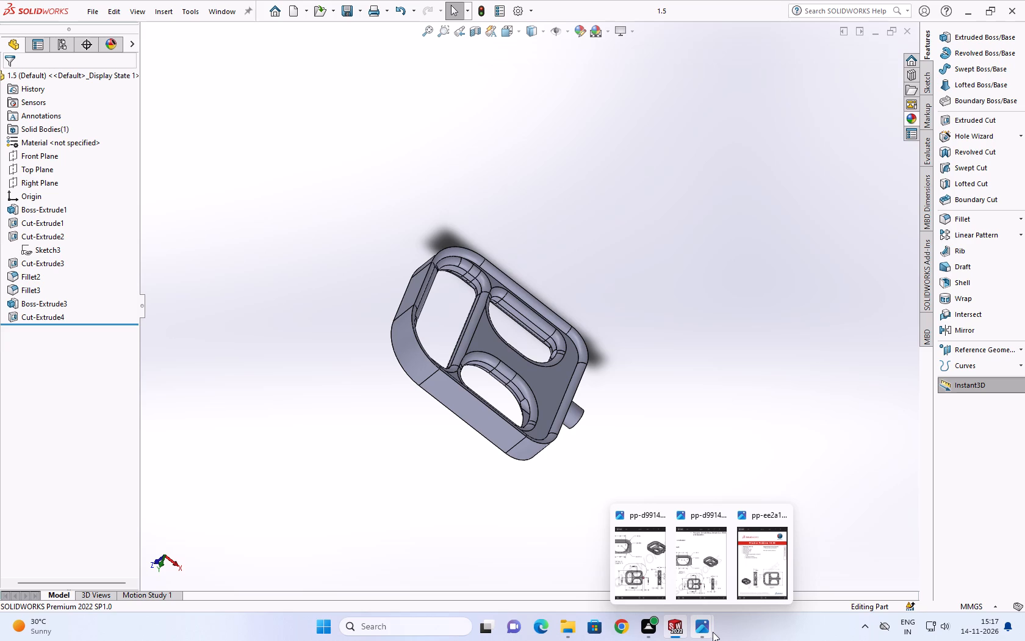
{"action": "scroll", "coordinate": [722, 640], "scroll_direction": "up", "scroll_amount": 3}
{"action": "scroll", "coordinate": [616, 614], "scroll_direction": "up", "scroll_amount": 2}
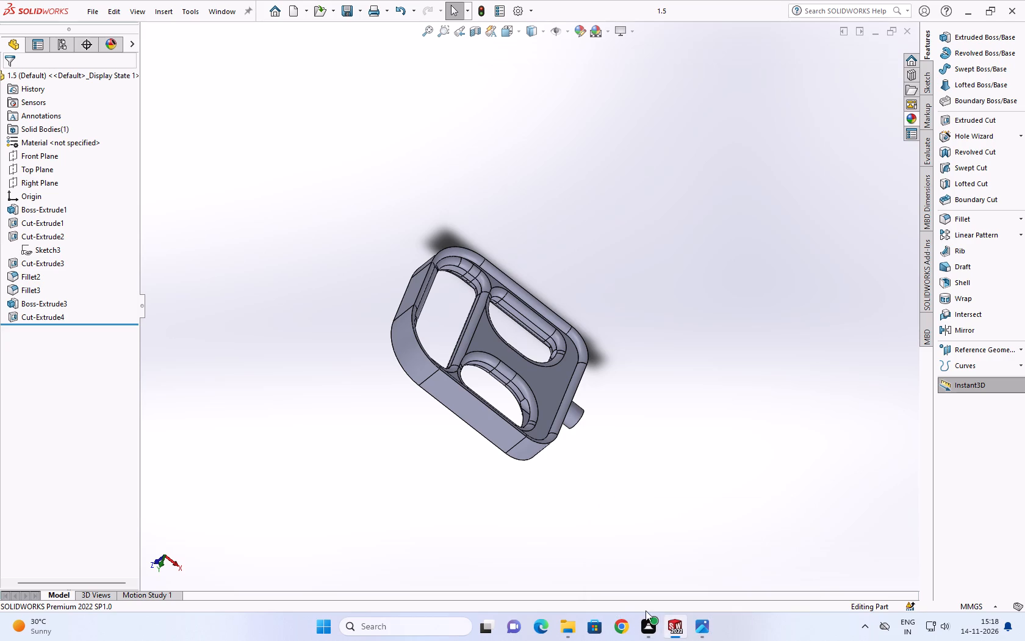
{"action": "scroll", "coordinate": [662, 615], "scroll_direction": "up", "scroll_amount": 1}
{"action": "scroll", "coordinate": [712, 604], "scroll_direction": "up", "scroll_amount": 2}
{"action": "scroll", "coordinate": [692, 602], "scroll_direction": "down", "scroll_amount": 1}
{"action": "scroll", "coordinate": [613, 541], "scroll_direction": "up", "scroll_amount": 3}
{"action": "scroll", "coordinate": [569, 451], "scroll_direction": "down", "scroll_amount": 2}
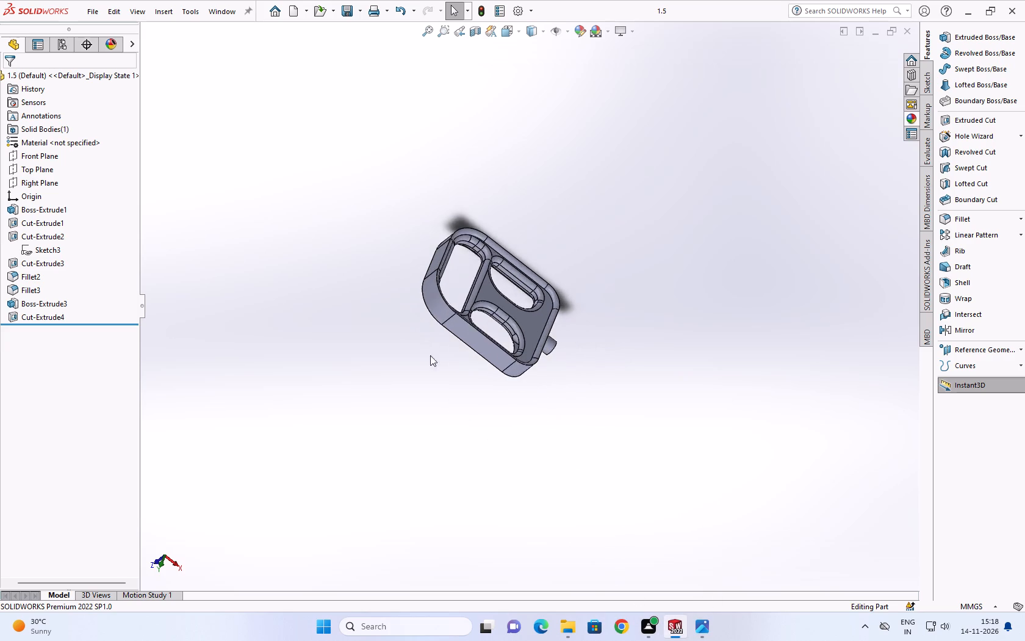
{"action": "scroll", "coordinate": [411, 121], "scroll_direction": "down", "scroll_amount": 4}
{"action": "middle_click_drag", "start_coordinate": [486, 278], "coordinate": [570, 308]}
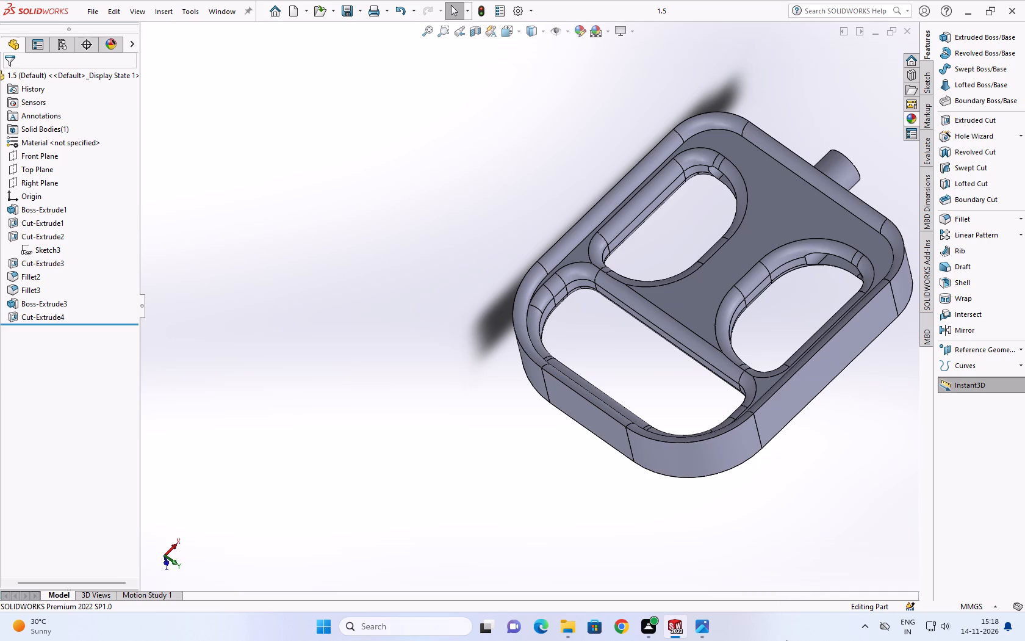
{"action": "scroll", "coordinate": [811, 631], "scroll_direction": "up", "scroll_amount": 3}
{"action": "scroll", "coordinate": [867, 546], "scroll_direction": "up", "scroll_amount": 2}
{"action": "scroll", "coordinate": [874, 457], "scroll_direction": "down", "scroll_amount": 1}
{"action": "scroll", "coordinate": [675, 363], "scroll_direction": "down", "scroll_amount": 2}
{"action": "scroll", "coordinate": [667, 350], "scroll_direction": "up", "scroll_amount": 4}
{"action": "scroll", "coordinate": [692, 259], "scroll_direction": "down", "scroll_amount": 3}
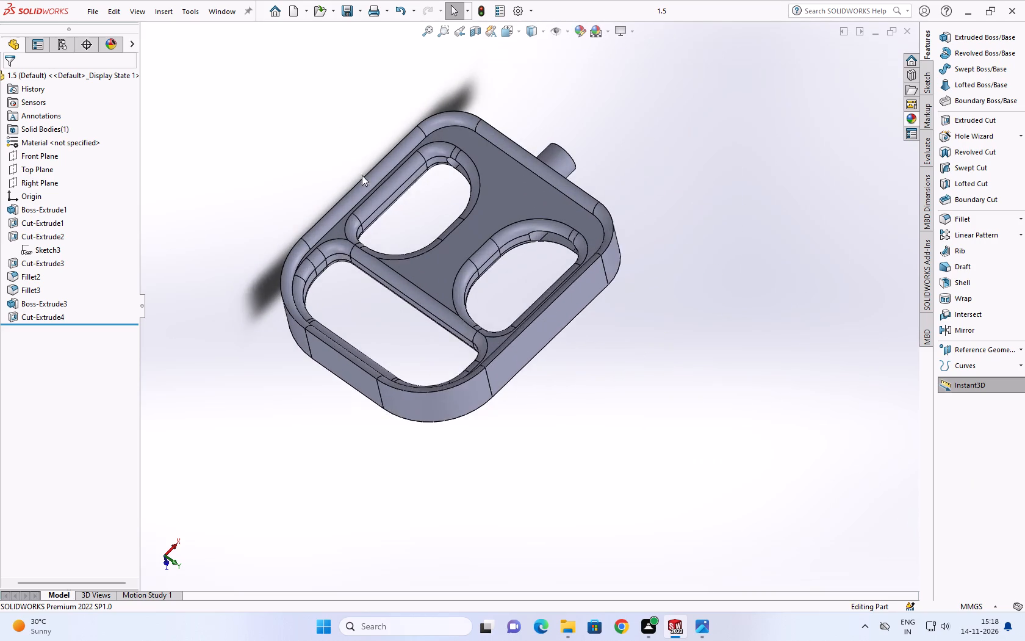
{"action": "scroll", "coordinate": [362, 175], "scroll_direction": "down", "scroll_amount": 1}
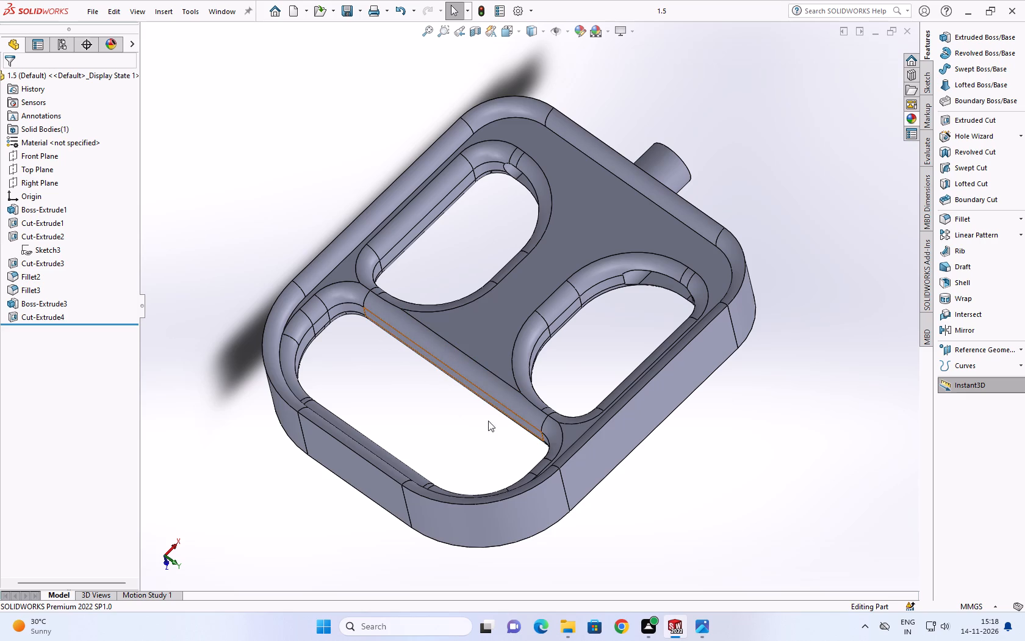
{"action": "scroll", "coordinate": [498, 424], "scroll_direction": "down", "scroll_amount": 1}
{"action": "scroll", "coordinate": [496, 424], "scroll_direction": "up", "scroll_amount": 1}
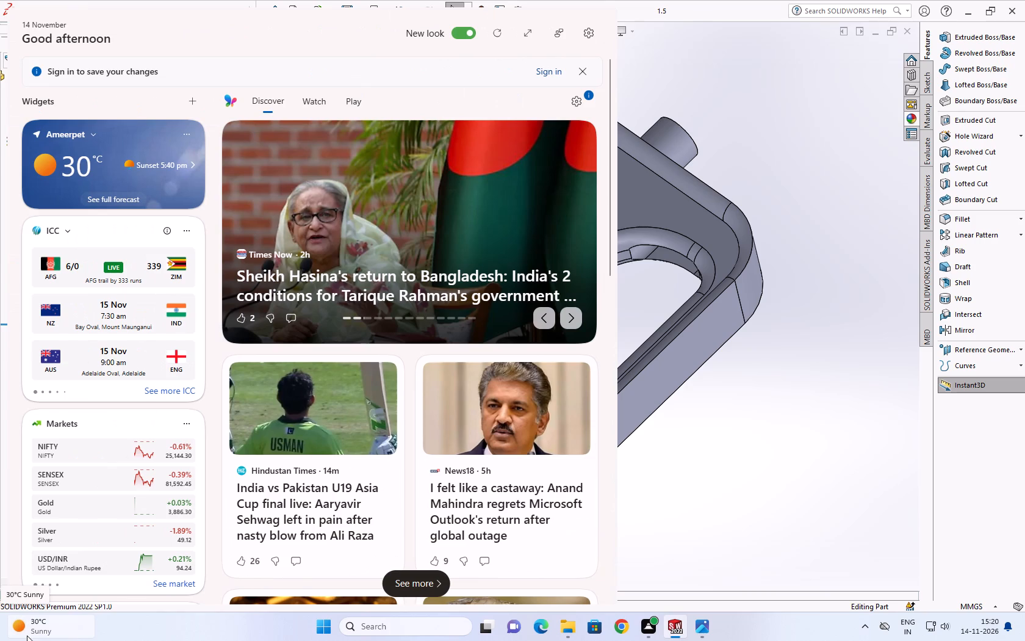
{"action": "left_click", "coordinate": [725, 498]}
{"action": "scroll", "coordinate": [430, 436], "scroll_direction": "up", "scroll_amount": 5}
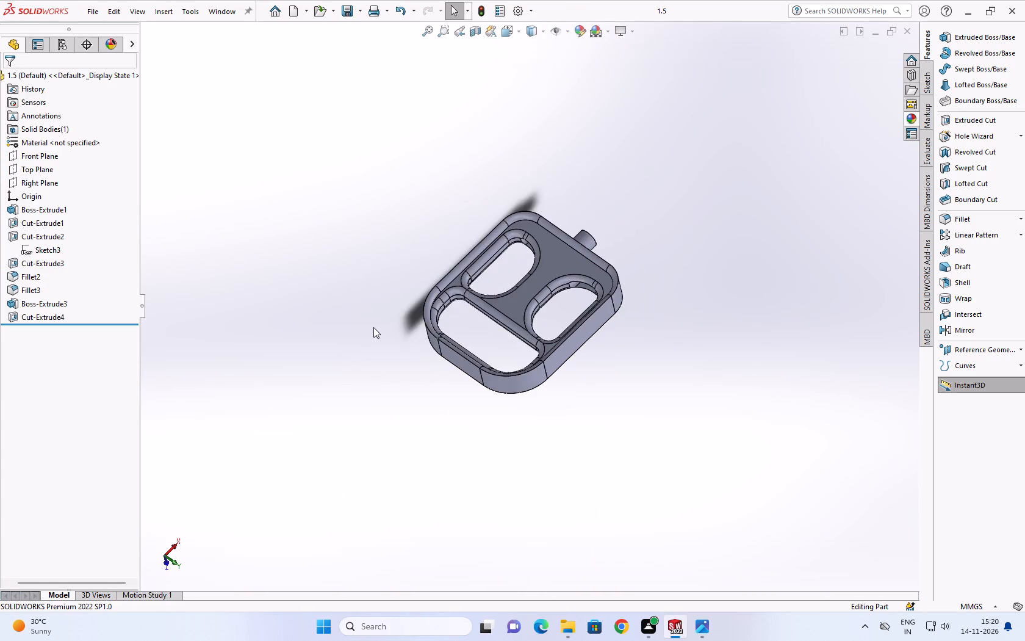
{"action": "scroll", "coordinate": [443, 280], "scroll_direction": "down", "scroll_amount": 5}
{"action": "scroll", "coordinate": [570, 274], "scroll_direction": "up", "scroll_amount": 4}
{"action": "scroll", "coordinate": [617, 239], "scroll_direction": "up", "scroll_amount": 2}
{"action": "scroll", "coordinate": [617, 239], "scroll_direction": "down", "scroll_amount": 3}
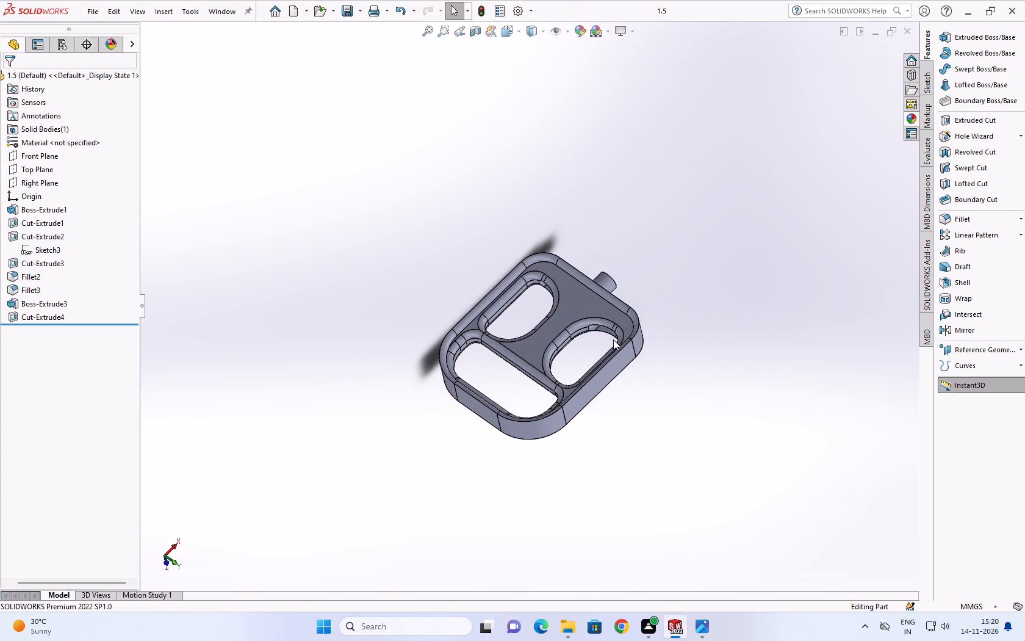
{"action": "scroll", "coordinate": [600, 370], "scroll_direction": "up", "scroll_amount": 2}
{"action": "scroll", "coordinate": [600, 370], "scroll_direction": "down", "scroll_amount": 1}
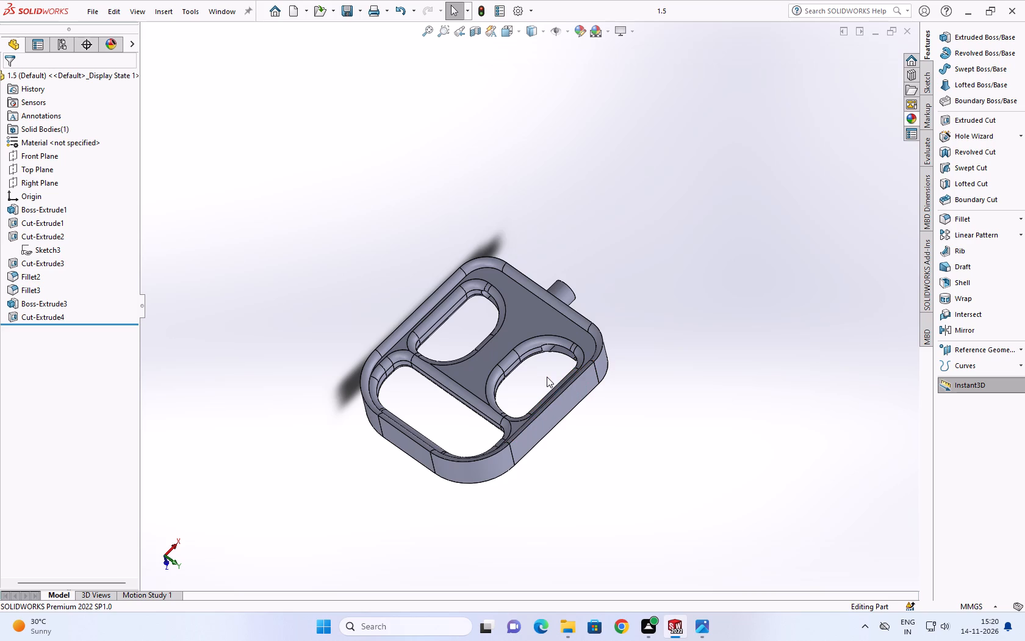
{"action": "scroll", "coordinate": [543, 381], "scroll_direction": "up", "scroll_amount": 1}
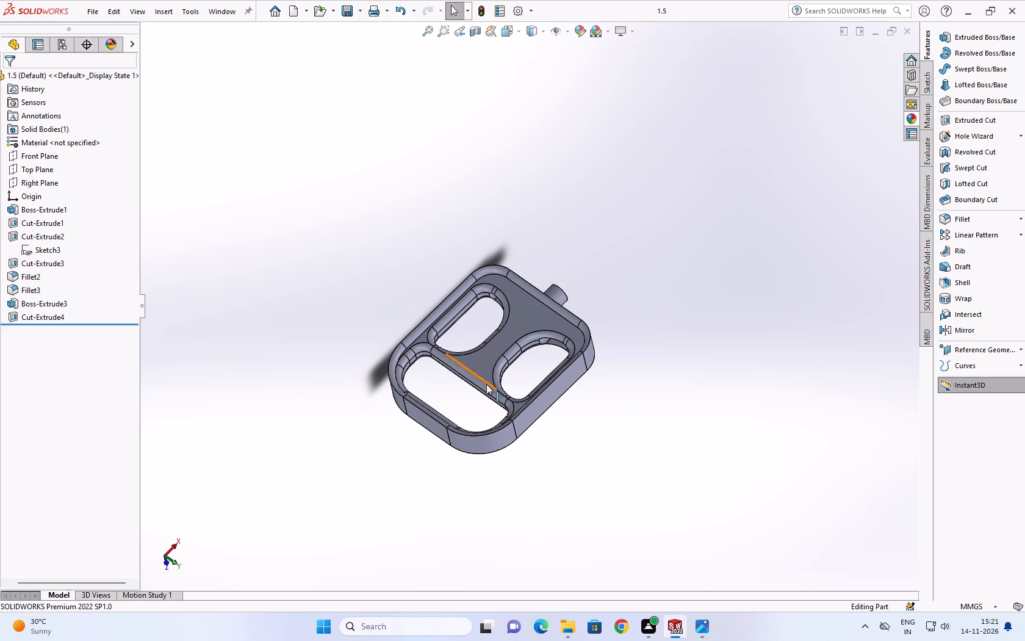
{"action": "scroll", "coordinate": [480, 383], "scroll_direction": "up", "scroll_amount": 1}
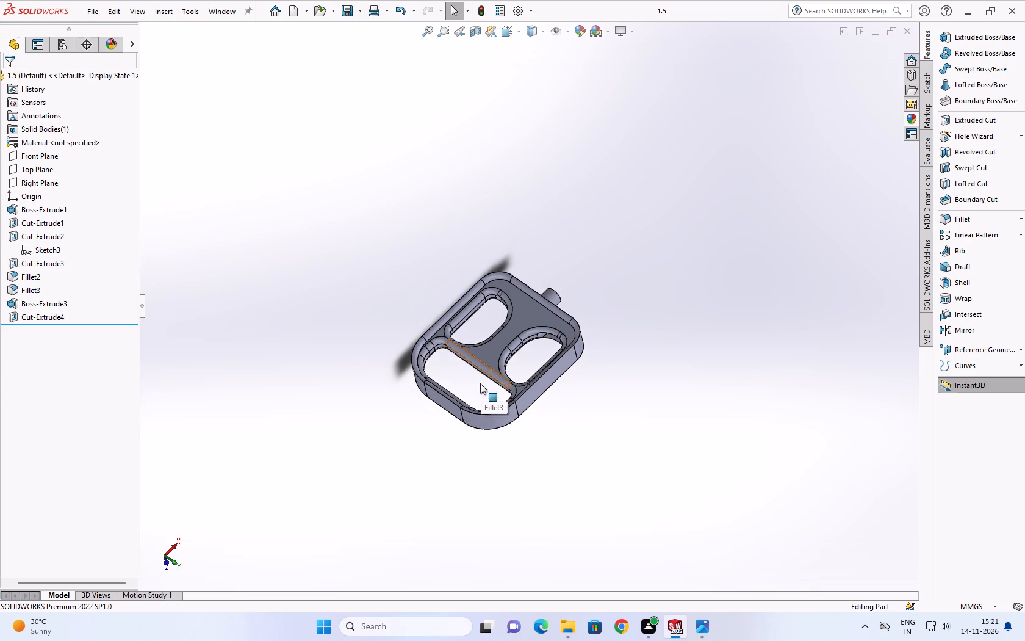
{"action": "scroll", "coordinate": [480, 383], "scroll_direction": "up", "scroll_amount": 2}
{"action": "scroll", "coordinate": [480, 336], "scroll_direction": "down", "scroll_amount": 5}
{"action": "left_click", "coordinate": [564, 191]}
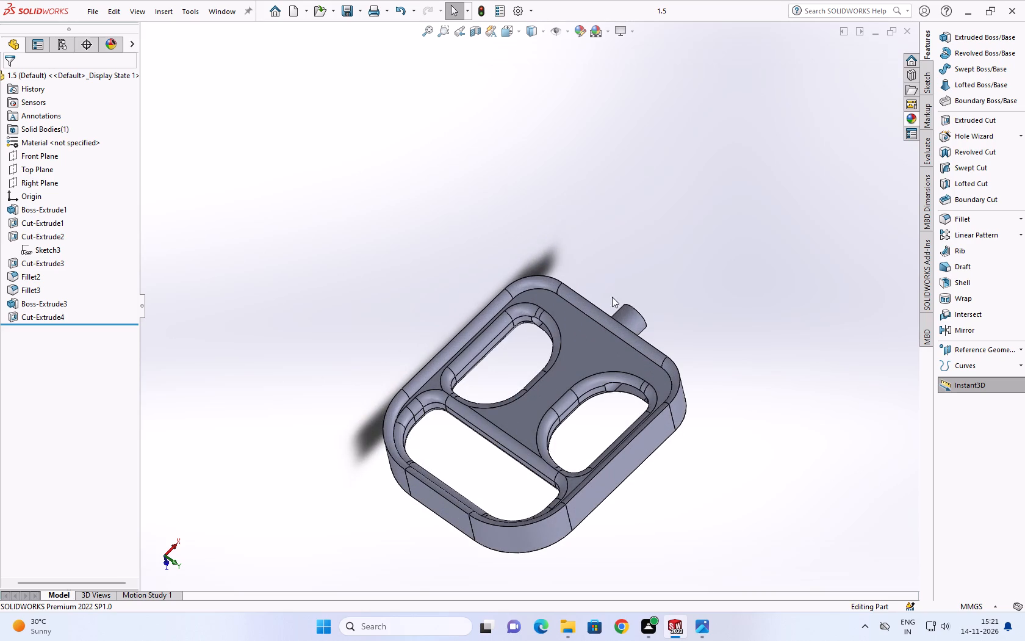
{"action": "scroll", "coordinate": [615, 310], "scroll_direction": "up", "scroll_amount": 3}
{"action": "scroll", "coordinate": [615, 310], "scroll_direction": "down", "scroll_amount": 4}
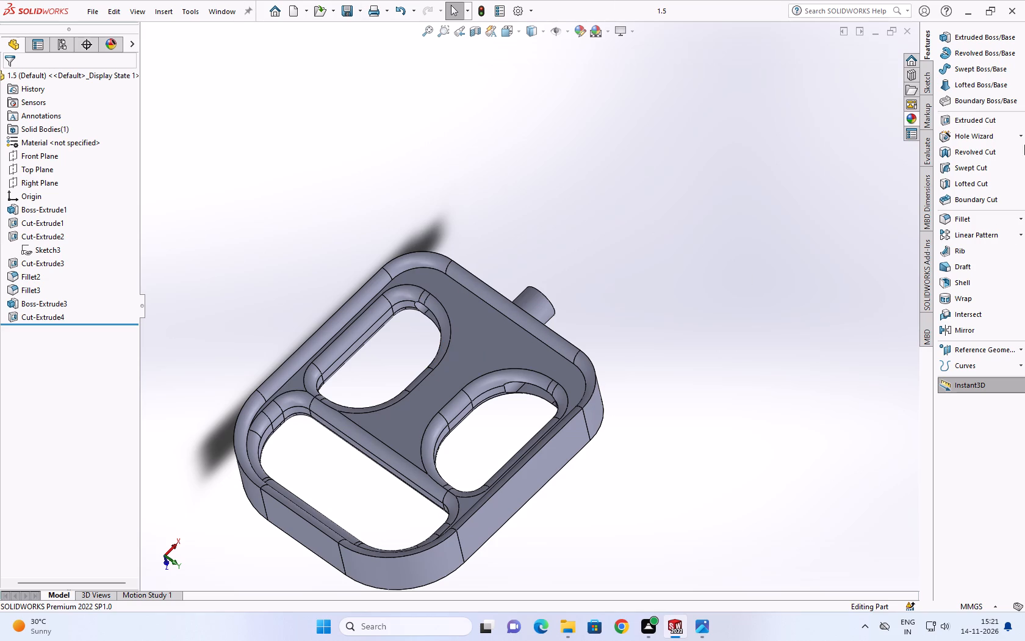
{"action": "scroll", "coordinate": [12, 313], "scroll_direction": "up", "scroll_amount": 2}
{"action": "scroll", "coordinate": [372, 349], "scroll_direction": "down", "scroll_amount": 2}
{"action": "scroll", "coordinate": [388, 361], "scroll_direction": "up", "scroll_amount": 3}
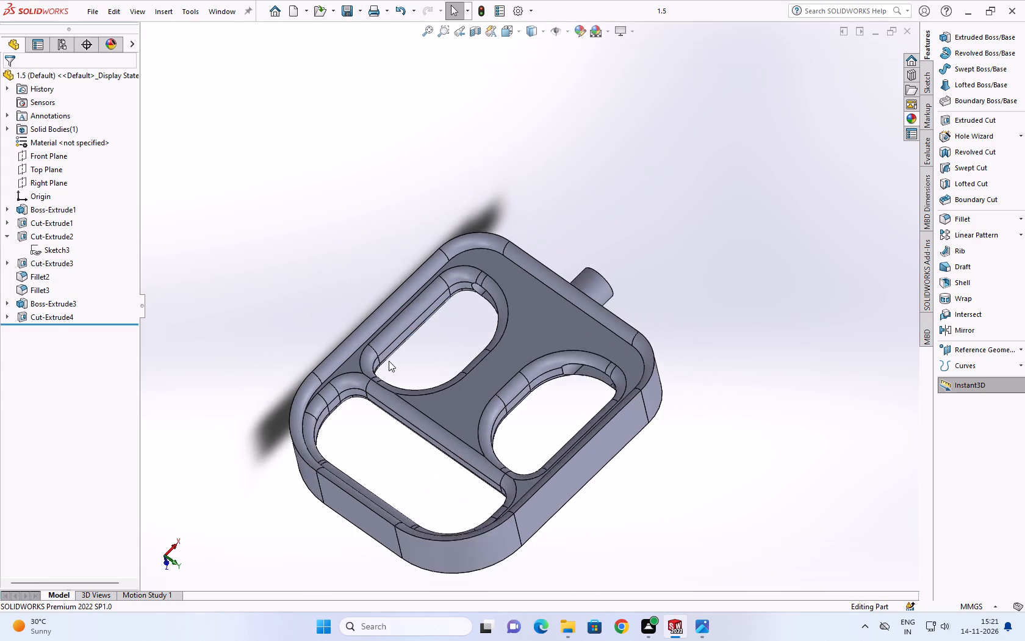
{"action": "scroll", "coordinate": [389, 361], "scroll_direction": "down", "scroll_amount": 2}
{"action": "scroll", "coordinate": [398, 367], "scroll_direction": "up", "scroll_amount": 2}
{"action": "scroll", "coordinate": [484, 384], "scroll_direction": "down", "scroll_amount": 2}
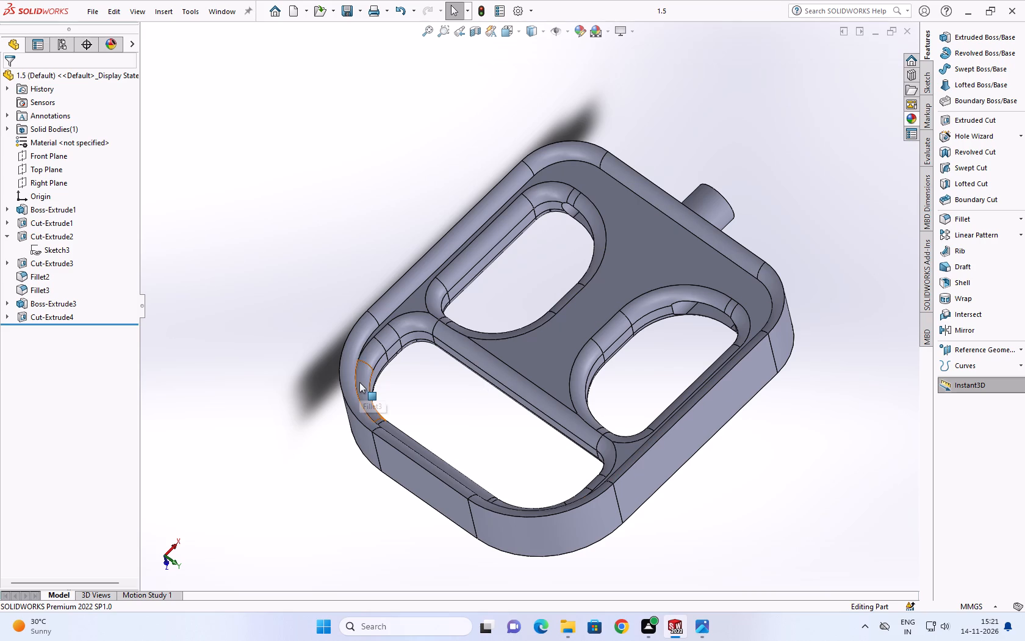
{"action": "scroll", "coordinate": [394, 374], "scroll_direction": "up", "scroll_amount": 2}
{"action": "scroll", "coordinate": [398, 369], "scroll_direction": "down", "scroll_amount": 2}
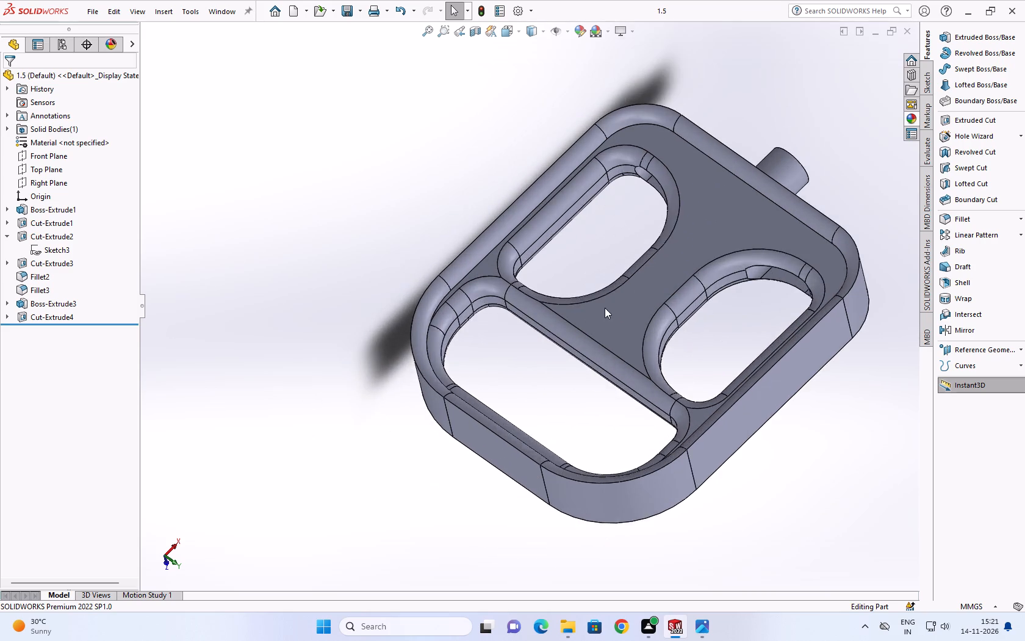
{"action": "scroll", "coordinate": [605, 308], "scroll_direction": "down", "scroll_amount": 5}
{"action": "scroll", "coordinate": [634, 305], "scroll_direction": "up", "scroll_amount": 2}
Examine the buckle's slotted side with the hollow boss, its long outer wall and its recessed face from several angles.
{"action": "middle_click_drag", "start_coordinate": [635, 305], "coordinate": [406, 126]}
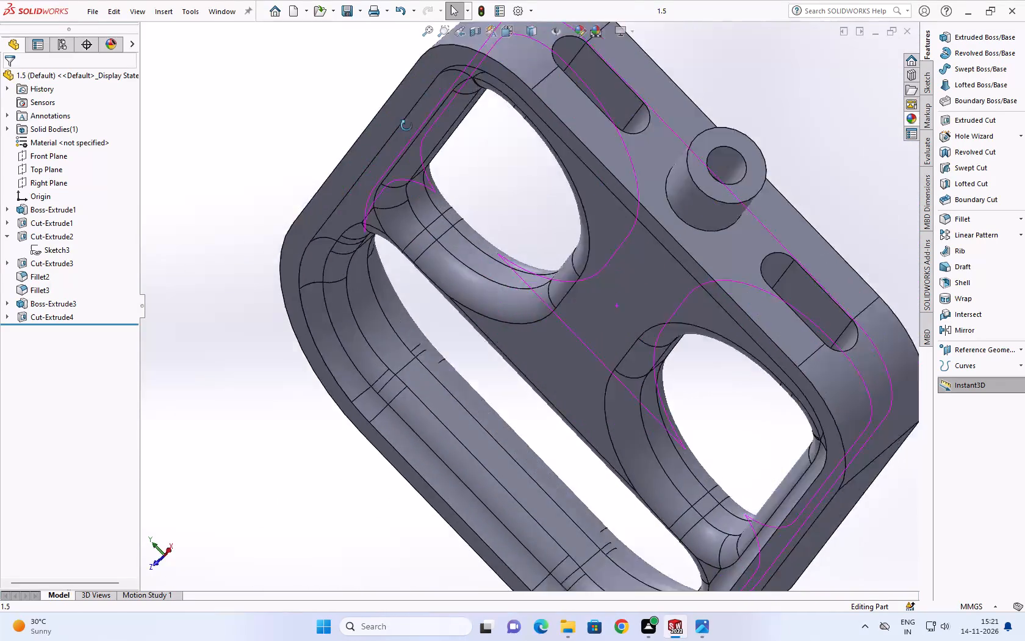
{"action": "middle_click_drag", "start_coordinate": [406, 126], "coordinate": [405, 143]}
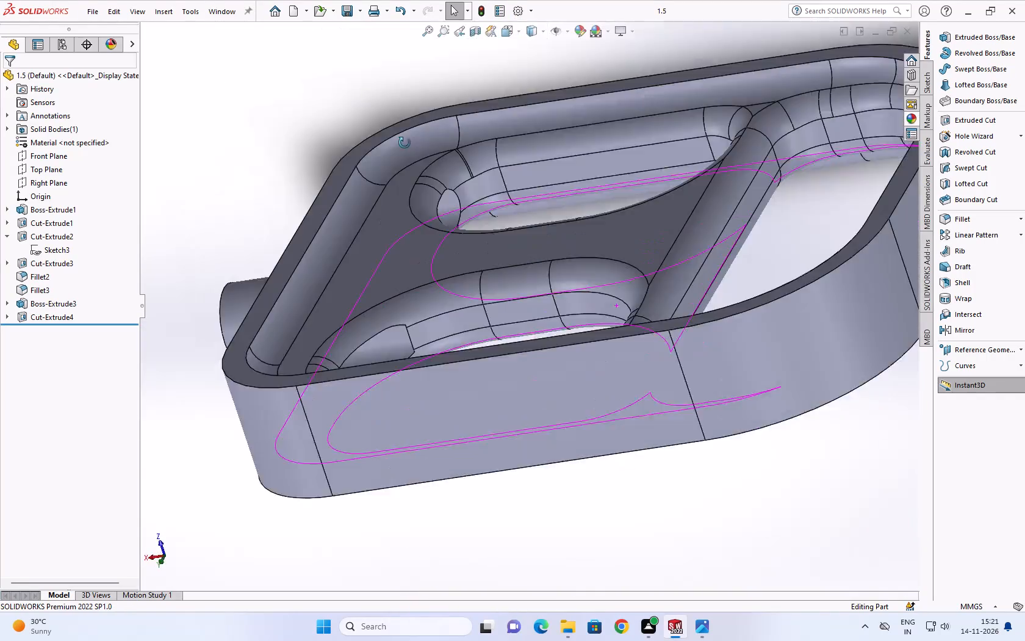
{"action": "middle_click_drag", "start_coordinate": [405, 143], "coordinate": [500, 337]}
{"action": "scroll", "coordinate": [500, 337], "scroll_direction": "up", "scroll_amount": 2}
{"action": "scroll", "coordinate": [569, 310], "scroll_direction": "down", "scroll_amount": 1}
{"action": "scroll", "coordinate": [575, 347], "scroll_direction": "up", "scroll_amount": 2}
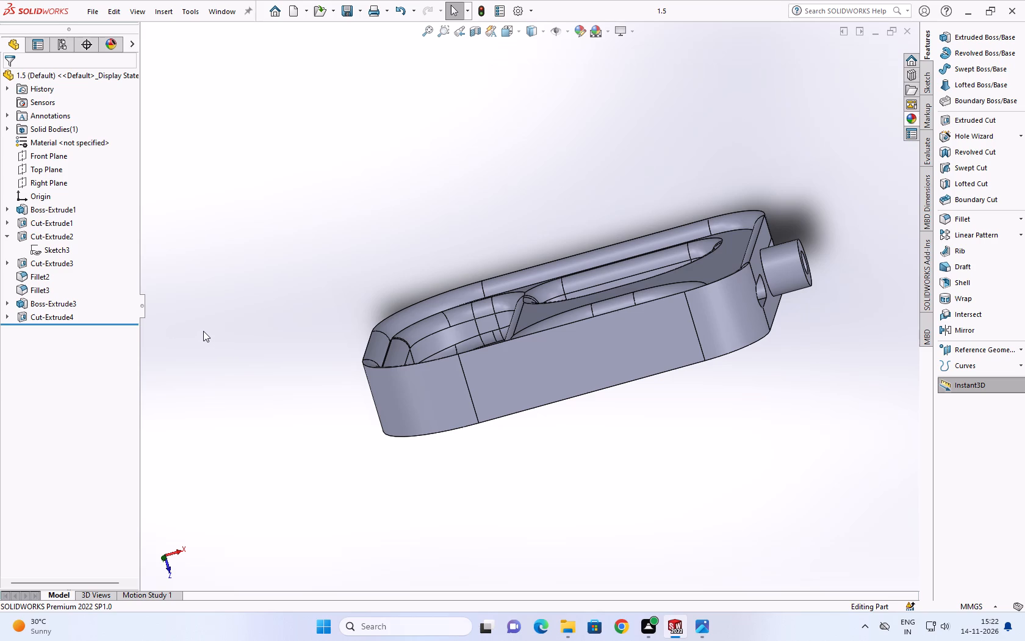
{"action": "scroll", "coordinate": [246, 396], "scroll_direction": "down", "scroll_amount": 1}
{"action": "scroll", "coordinate": [246, 396], "scroll_direction": "up", "scroll_amount": 2}
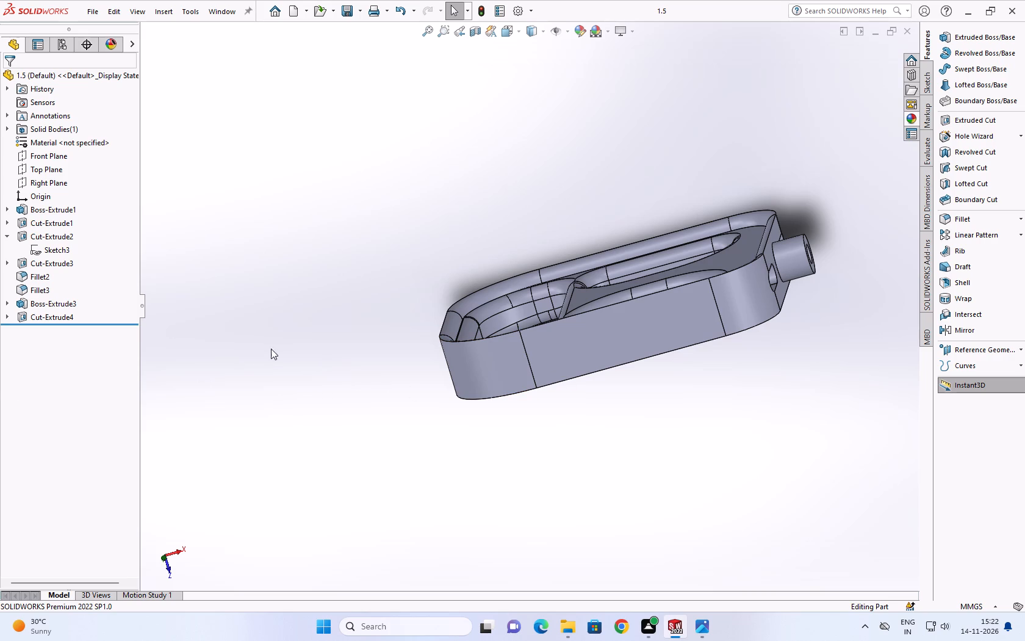
{"action": "scroll", "coordinate": [435, 392], "scroll_direction": "up", "scroll_amount": 2}
{"action": "scroll", "coordinate": [675, 256], "scroll_direction": "down", "scroll_amount": 4}
{"action": "middle_click_drag", "start_coordinate": [692, 267], "coordinate": [714, 369]}
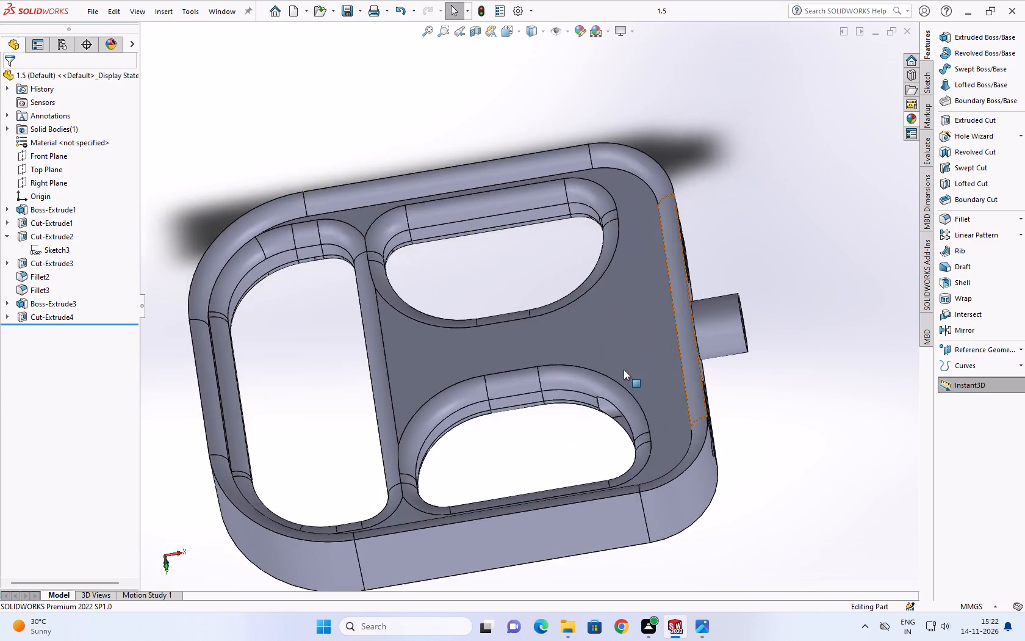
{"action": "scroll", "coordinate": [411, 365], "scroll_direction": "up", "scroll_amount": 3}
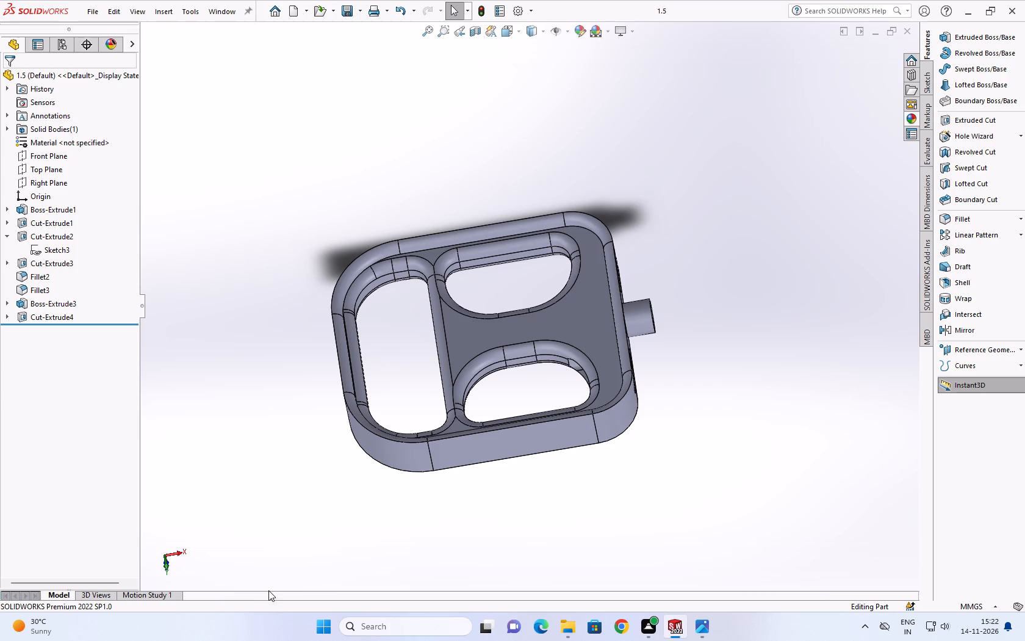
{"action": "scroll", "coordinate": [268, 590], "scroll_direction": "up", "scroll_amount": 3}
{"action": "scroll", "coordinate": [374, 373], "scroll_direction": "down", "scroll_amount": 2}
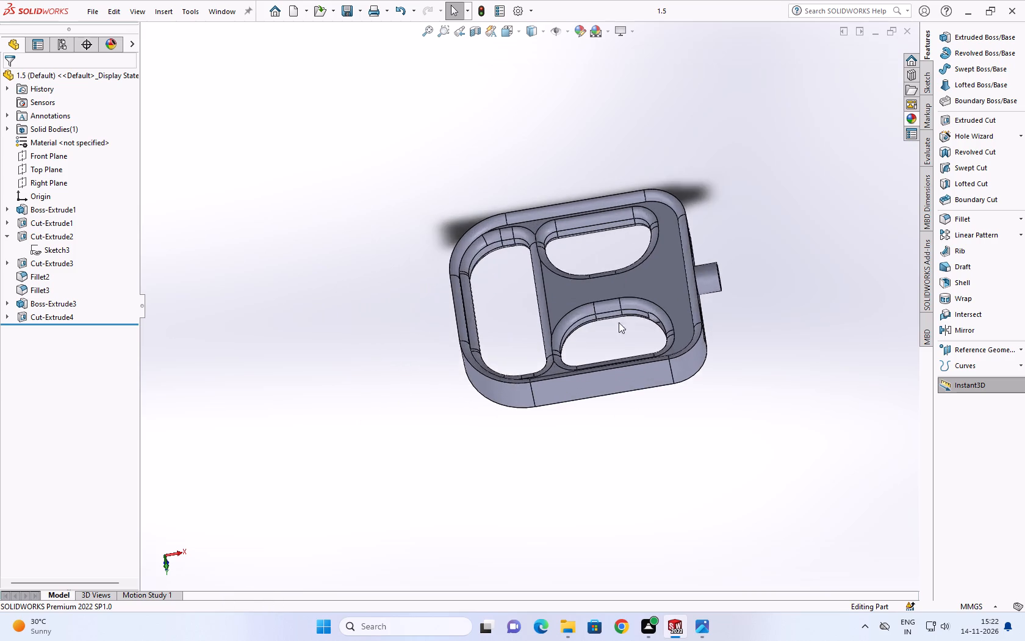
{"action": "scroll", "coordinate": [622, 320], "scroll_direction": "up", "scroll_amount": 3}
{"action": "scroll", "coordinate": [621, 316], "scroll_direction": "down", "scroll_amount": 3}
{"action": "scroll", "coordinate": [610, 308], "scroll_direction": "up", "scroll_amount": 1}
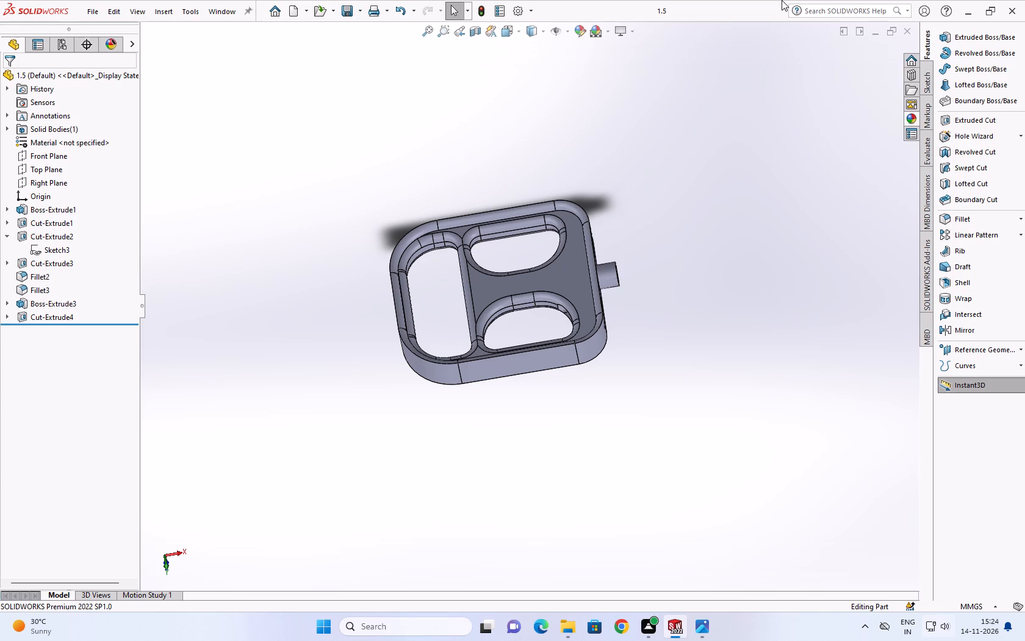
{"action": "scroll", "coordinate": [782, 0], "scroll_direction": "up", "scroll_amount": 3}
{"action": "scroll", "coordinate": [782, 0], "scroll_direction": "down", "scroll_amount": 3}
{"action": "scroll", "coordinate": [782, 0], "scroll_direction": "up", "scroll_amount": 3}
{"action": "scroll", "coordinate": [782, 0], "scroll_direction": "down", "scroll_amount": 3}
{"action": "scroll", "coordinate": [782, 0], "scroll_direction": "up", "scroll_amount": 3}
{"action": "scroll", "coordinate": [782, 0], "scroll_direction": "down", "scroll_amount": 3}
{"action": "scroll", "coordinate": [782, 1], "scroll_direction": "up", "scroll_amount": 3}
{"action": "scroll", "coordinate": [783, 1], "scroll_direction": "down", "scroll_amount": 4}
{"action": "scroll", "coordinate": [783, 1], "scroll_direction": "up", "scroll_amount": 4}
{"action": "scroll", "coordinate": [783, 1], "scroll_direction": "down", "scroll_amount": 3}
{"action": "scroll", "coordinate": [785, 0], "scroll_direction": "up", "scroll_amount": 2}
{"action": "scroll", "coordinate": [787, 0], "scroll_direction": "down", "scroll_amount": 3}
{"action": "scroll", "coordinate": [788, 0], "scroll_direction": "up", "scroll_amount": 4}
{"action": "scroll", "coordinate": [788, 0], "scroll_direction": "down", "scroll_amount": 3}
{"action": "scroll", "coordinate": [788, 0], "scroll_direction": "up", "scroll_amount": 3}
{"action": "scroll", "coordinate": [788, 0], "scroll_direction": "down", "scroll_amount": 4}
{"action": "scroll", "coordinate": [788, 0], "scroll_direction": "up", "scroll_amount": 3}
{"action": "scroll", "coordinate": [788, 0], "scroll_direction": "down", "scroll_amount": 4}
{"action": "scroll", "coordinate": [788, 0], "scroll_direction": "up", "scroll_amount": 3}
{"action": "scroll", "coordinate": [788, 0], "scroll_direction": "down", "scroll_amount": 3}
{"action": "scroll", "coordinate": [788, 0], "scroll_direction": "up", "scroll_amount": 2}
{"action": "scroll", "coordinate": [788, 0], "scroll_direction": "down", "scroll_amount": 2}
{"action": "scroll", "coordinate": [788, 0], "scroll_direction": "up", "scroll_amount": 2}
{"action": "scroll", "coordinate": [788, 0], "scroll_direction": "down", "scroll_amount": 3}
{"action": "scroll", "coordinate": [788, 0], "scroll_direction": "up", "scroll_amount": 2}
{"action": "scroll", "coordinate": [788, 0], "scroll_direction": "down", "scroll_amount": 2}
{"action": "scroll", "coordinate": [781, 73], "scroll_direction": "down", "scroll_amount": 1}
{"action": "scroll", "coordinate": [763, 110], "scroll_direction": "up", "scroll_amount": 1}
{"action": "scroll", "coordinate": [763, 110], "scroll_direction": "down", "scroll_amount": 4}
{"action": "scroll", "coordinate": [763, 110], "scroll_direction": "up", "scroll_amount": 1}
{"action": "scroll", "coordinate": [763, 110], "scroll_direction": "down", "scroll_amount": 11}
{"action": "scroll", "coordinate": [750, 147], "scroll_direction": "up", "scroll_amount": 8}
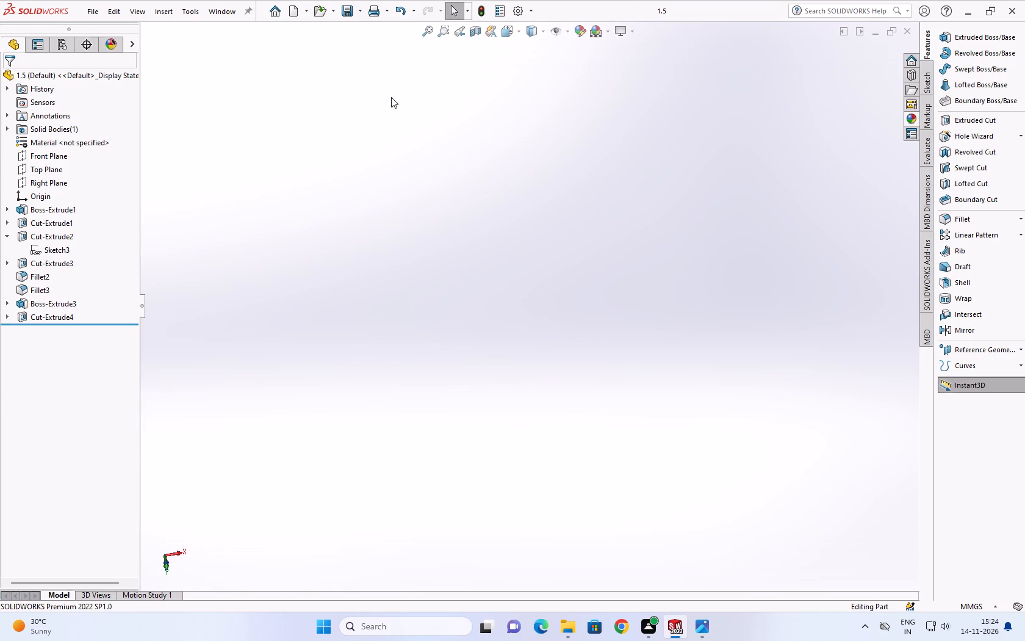
Fit the whole buckle in the view.
{"action": "left_click", "coordinate": [424, 31]}
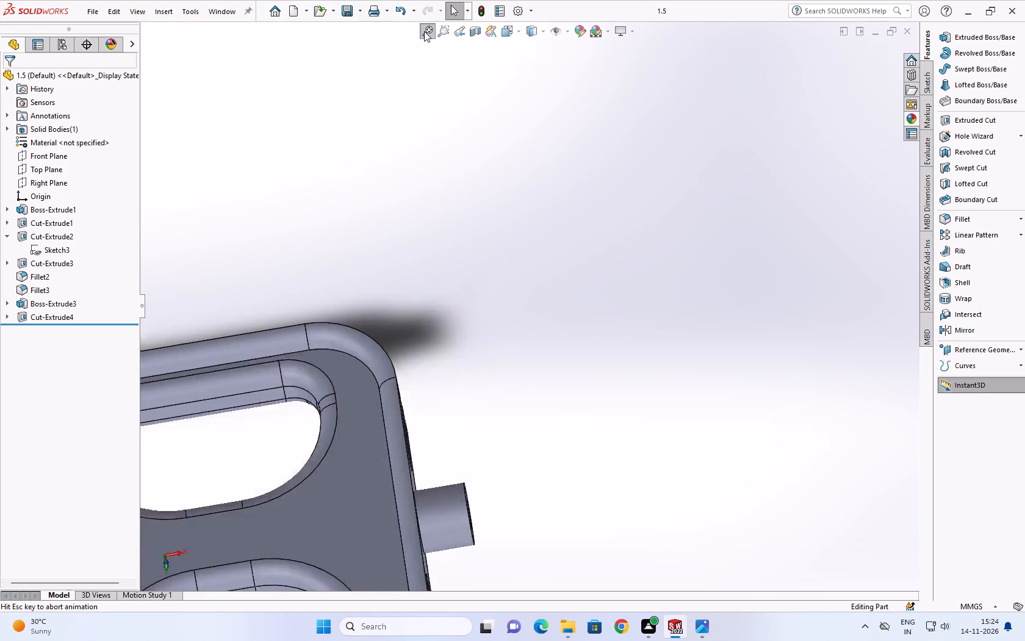